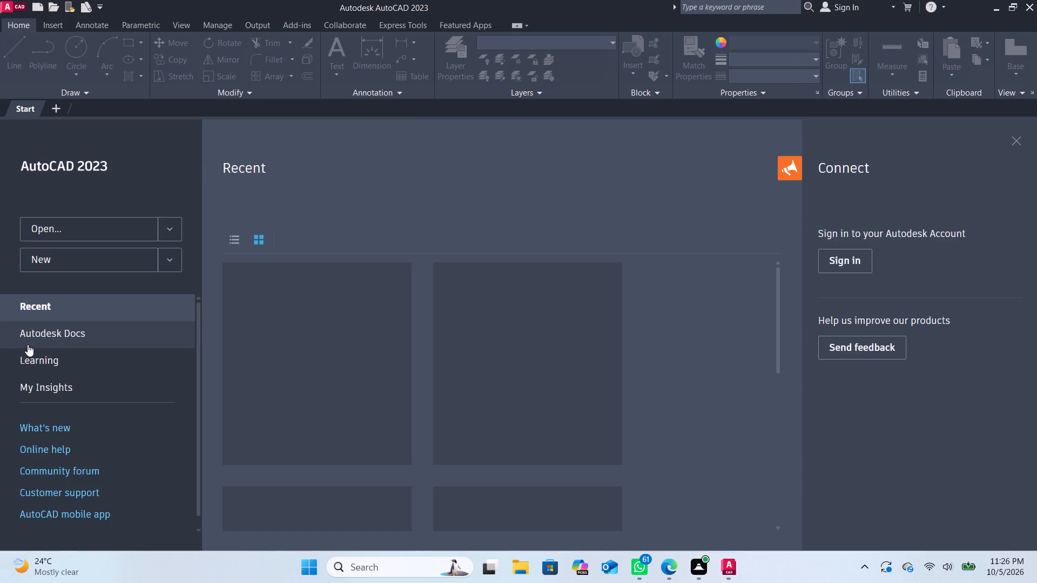
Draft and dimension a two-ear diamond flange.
Create a new blank drawing.
left_click(137, 268)
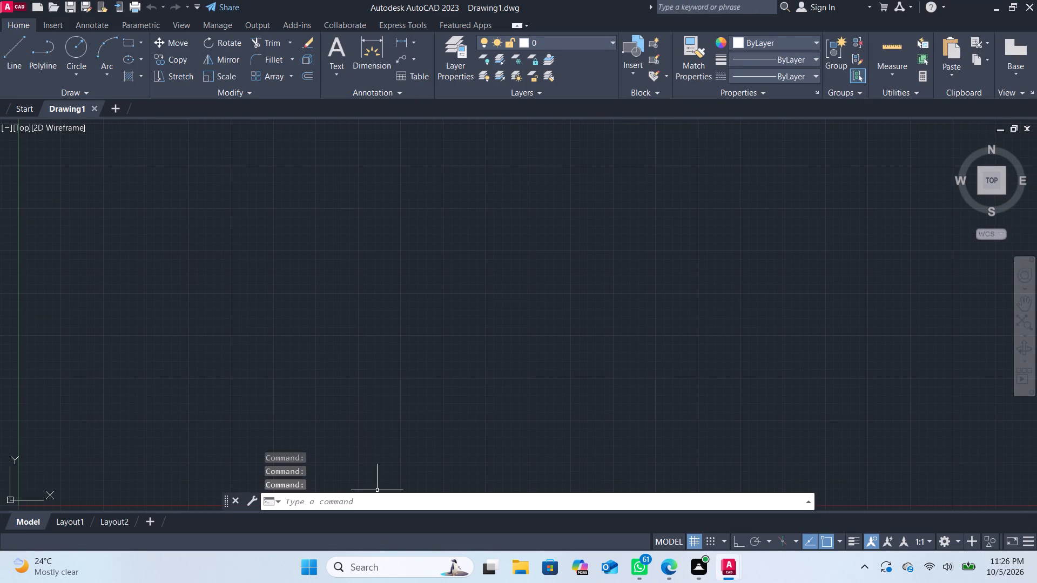
Turn on command logging with LOGFILEON.
left_click(342, 500)
type("lo")
type("gfile")
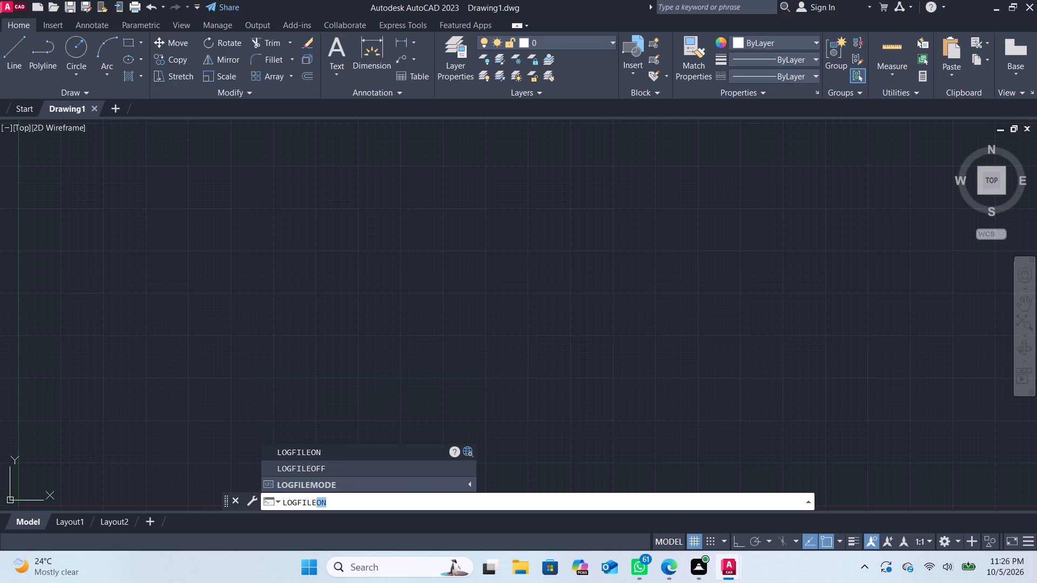
left_click(318, 449)
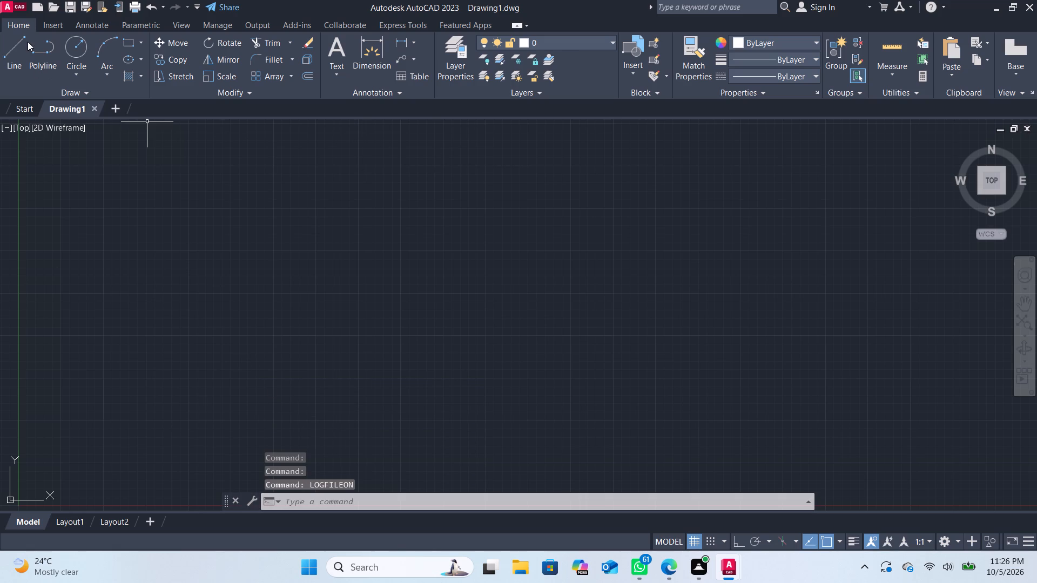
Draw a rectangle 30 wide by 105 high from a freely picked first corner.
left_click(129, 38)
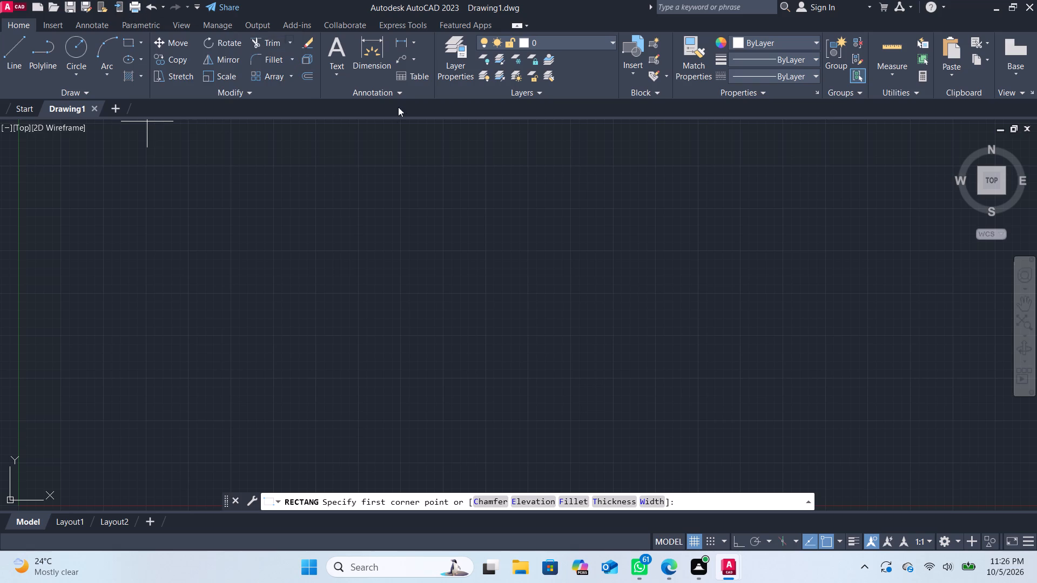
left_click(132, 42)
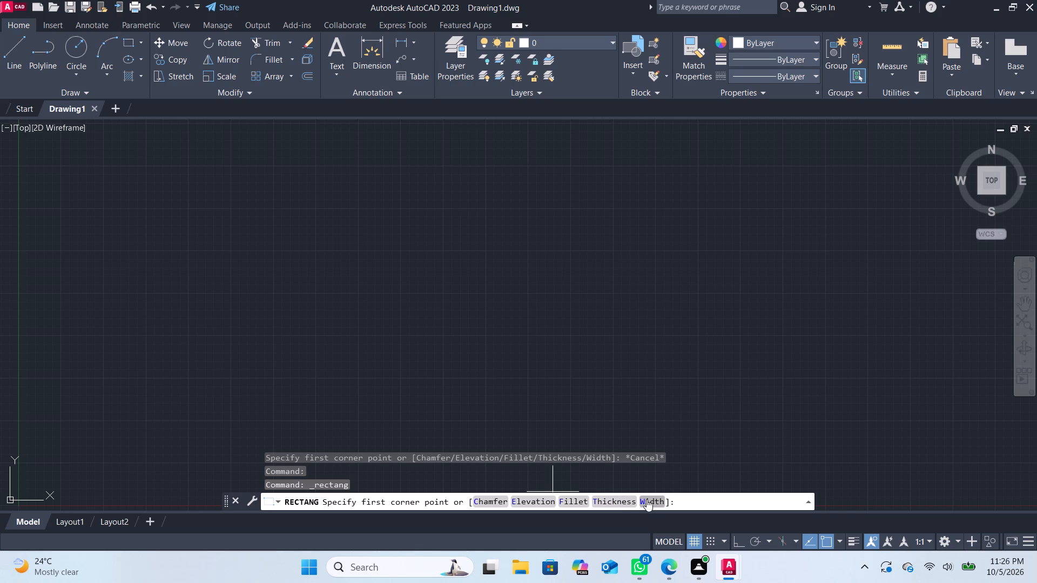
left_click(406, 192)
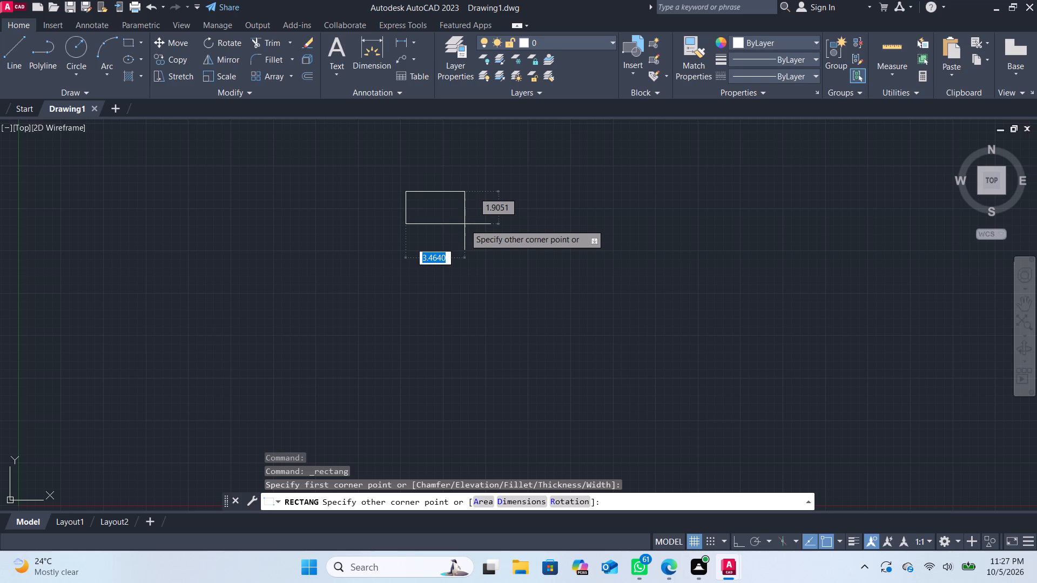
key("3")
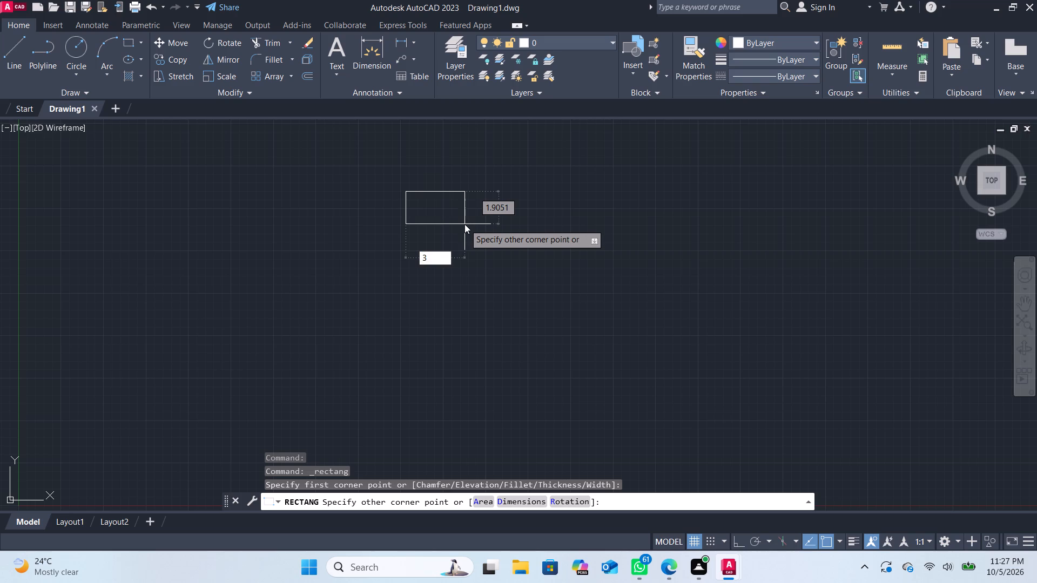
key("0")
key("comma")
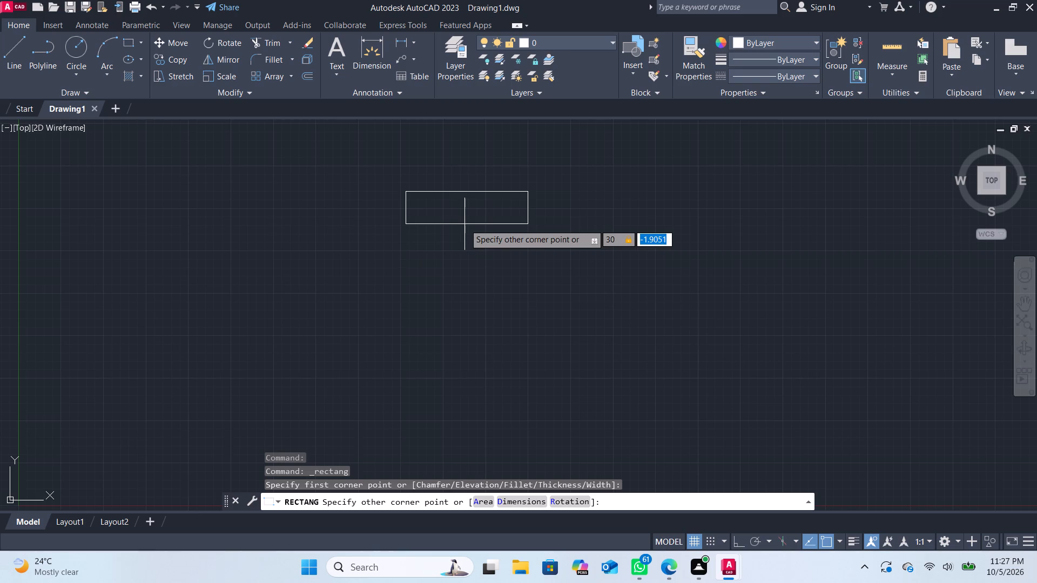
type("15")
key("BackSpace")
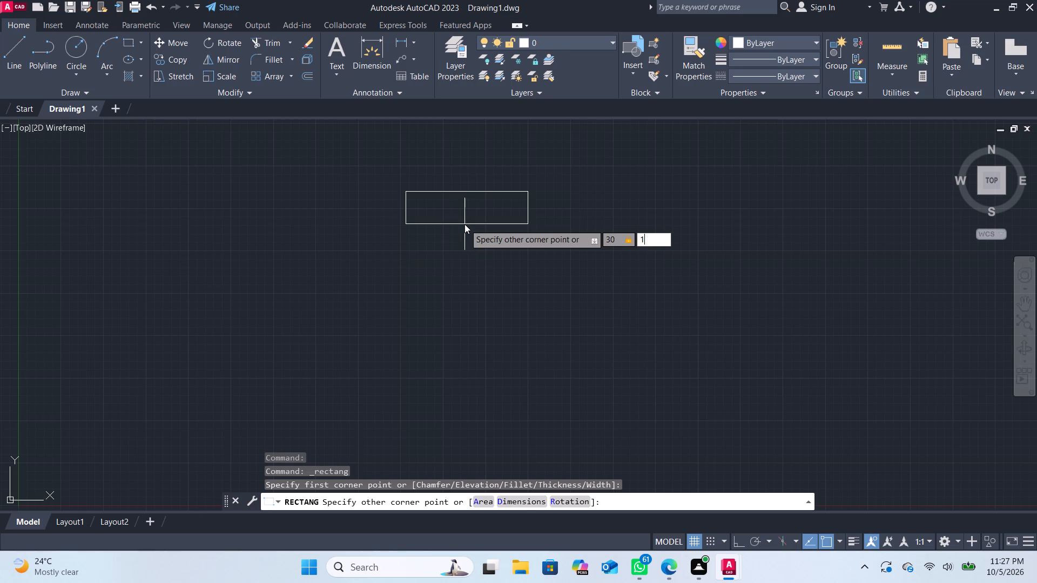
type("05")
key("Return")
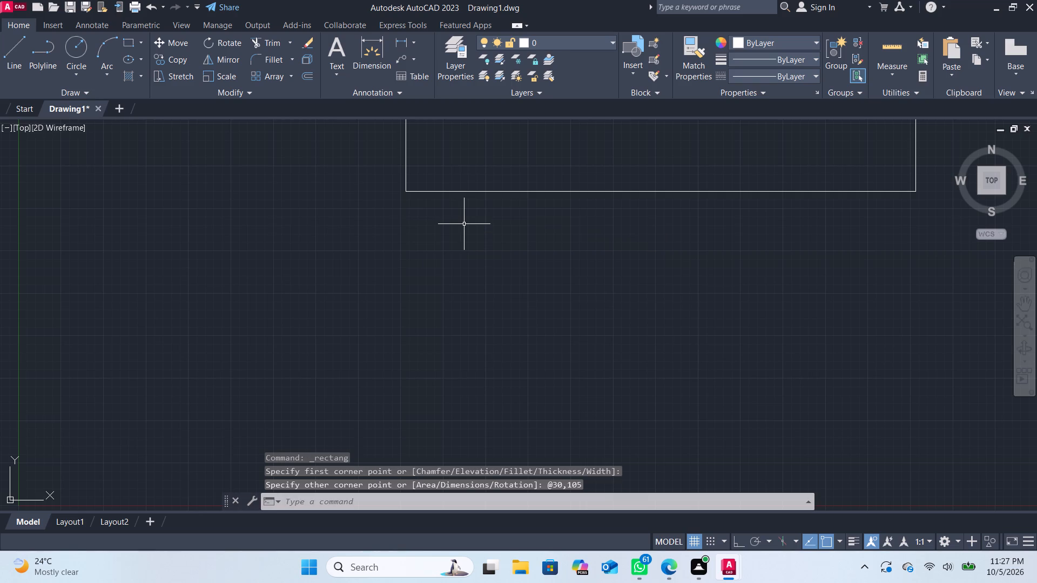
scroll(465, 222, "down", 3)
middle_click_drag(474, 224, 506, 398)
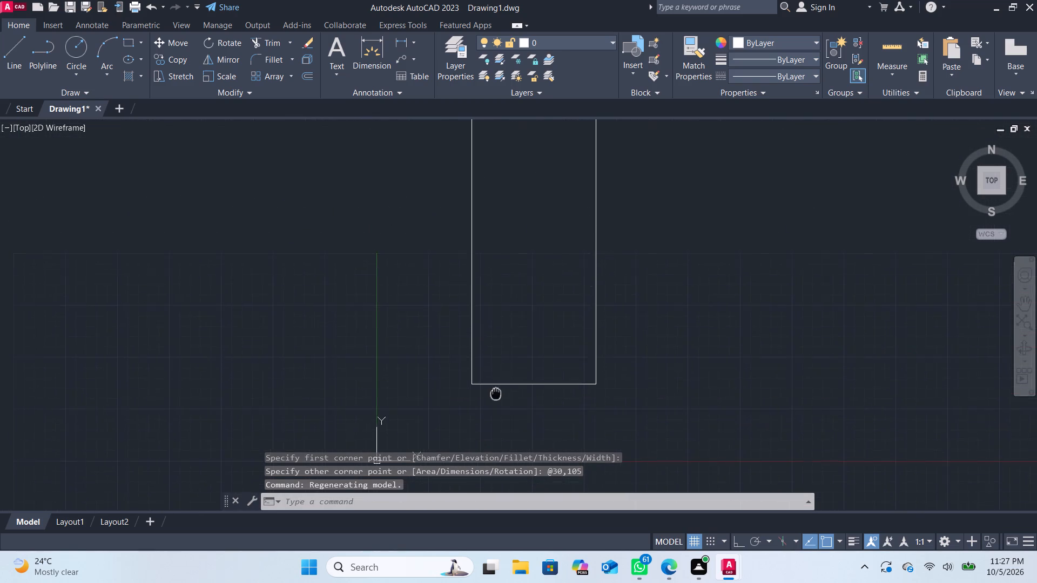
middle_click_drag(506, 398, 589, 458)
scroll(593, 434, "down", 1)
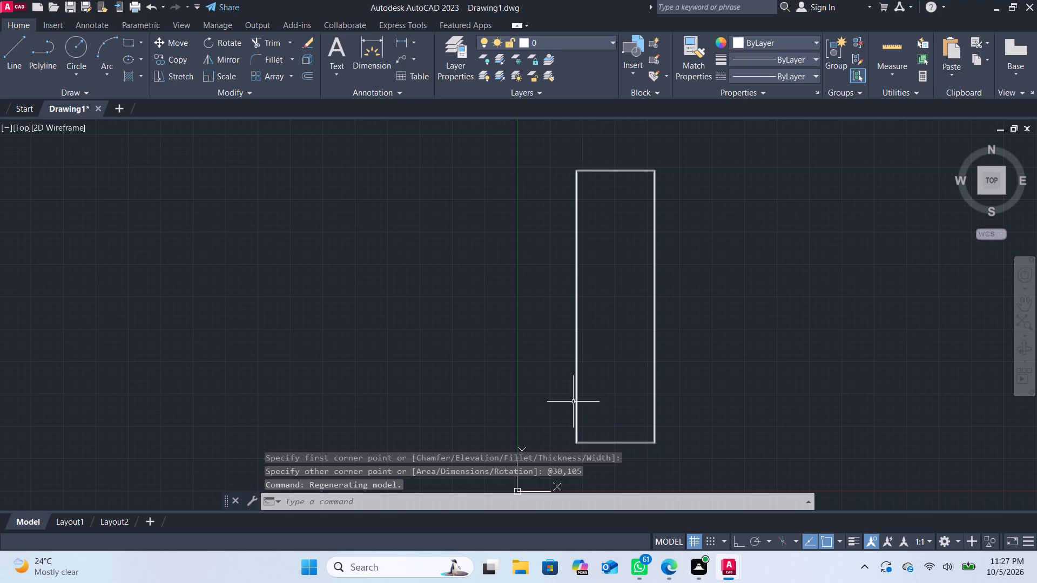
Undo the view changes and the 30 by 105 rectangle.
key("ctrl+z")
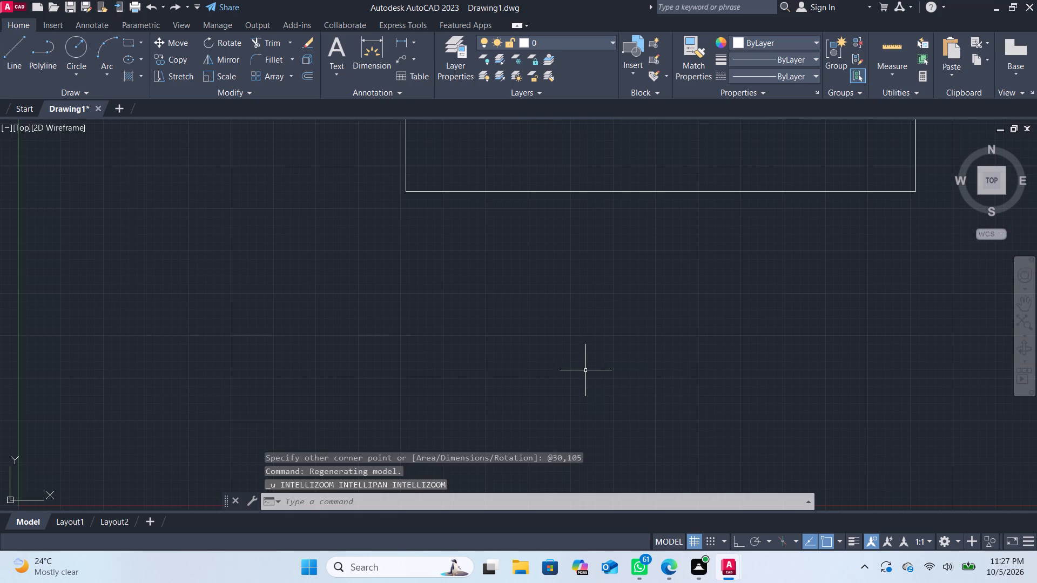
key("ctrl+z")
Draw a rectangle 30 wide by 105 high from a freely picked lower-left corner.
scroll(388, 270, "down", 5)
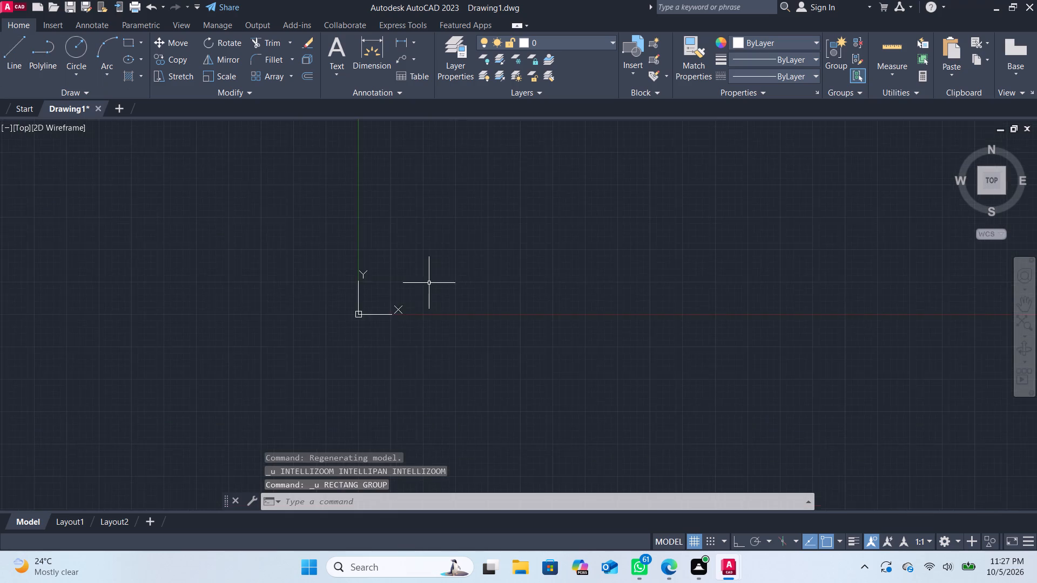
scroll(429, 283, "down", 20)
scroll(429, 283, "down", 2)
middle_click_drag(685, 218, 685, 220)
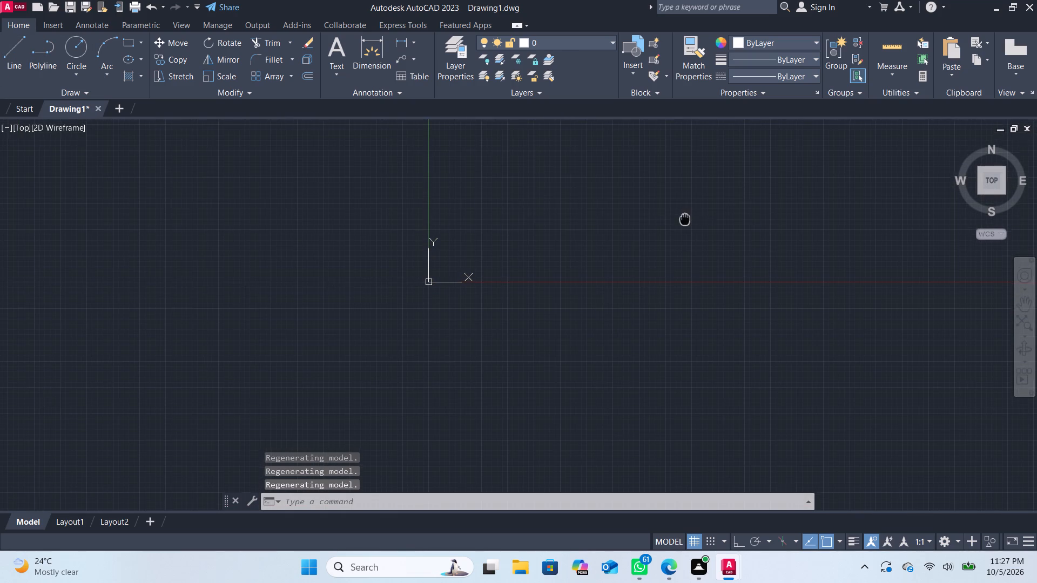
middle_click_drag(685, 220, 557, 436)
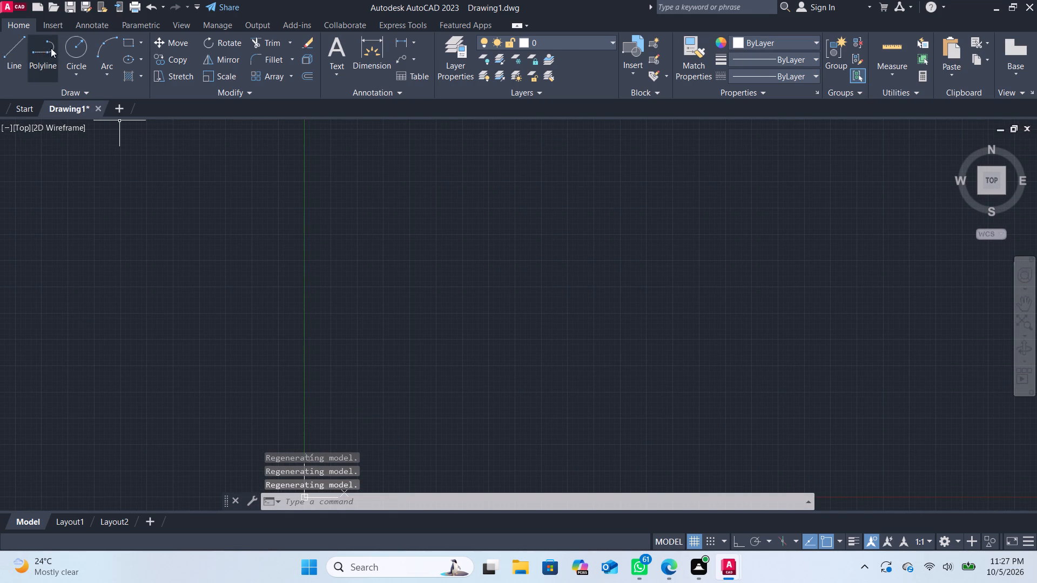
left_click(127, 45)
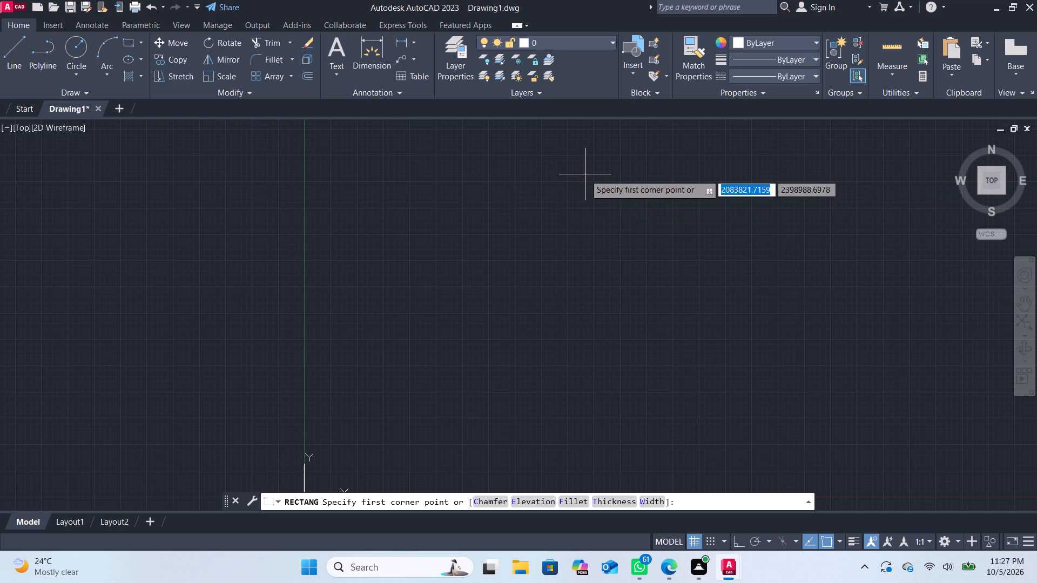
left_click(596, 174)
type("30")
key("comma")
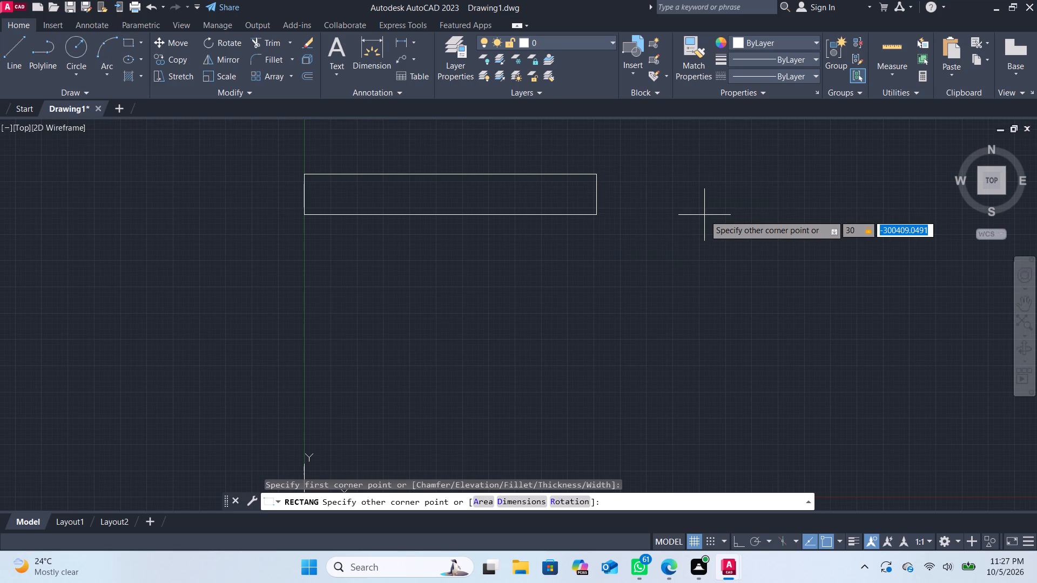
type("10")
key("5")
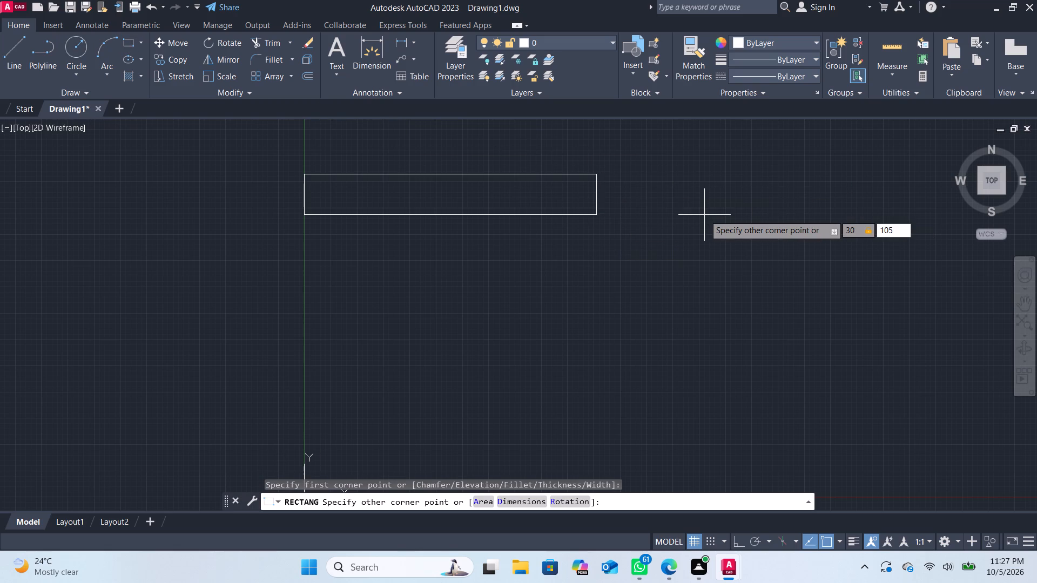
key("Return")
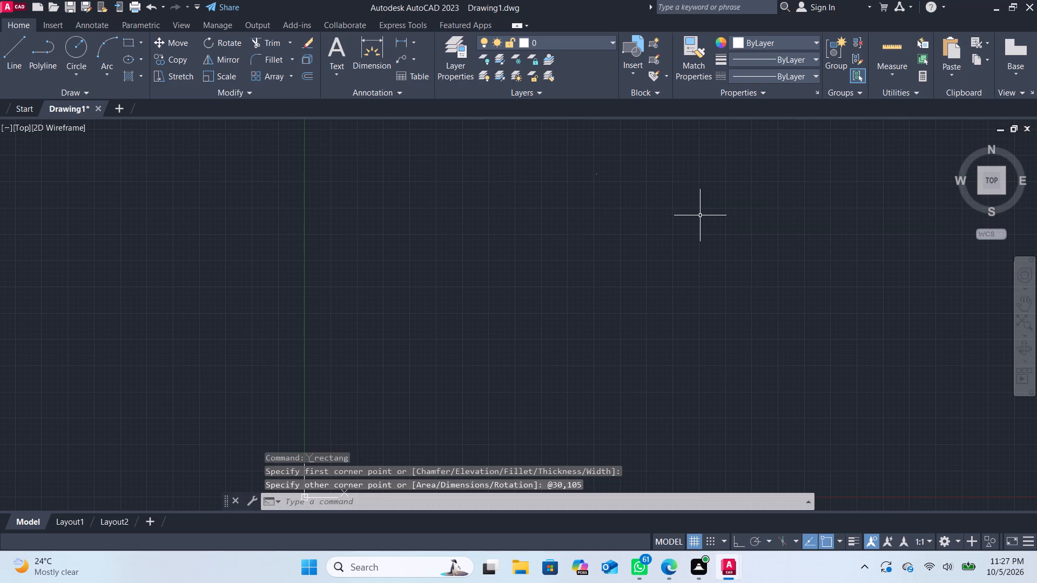
Try to measure the new rectangle with the quick Measure tool.
scroll(594, 176, "up", 5)
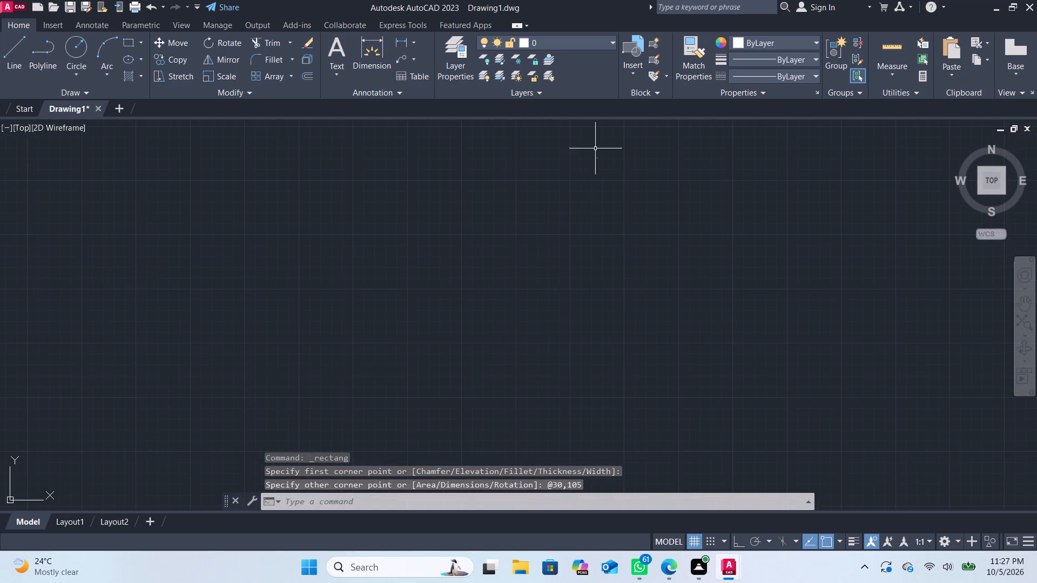
scroll(592, 137, "up", 4)
scroll(600, 281, "up", 4)
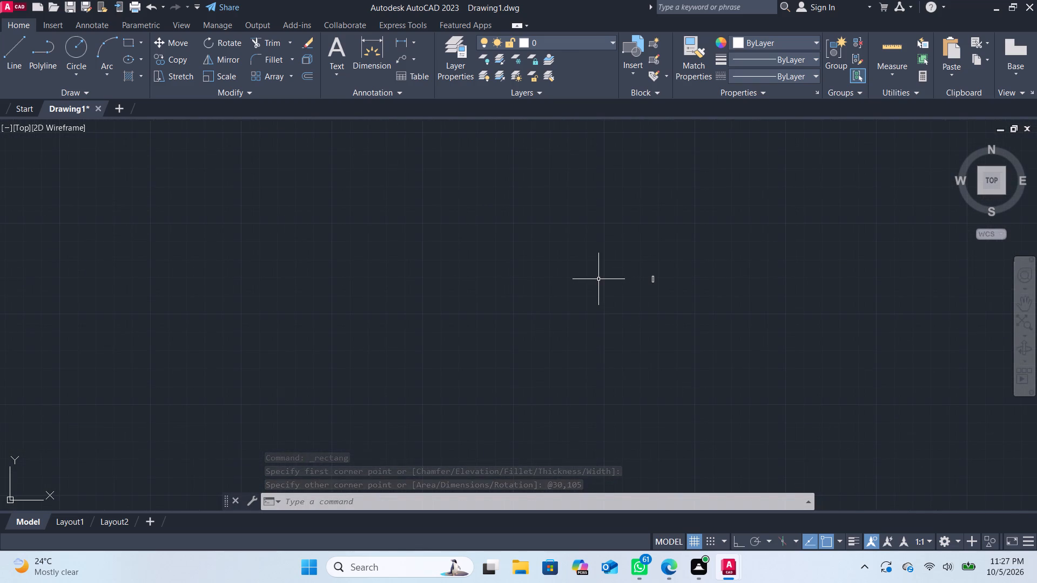
scroll(598, 279, "up", 4)
middle_click_drag(694, 273, 399, 247)
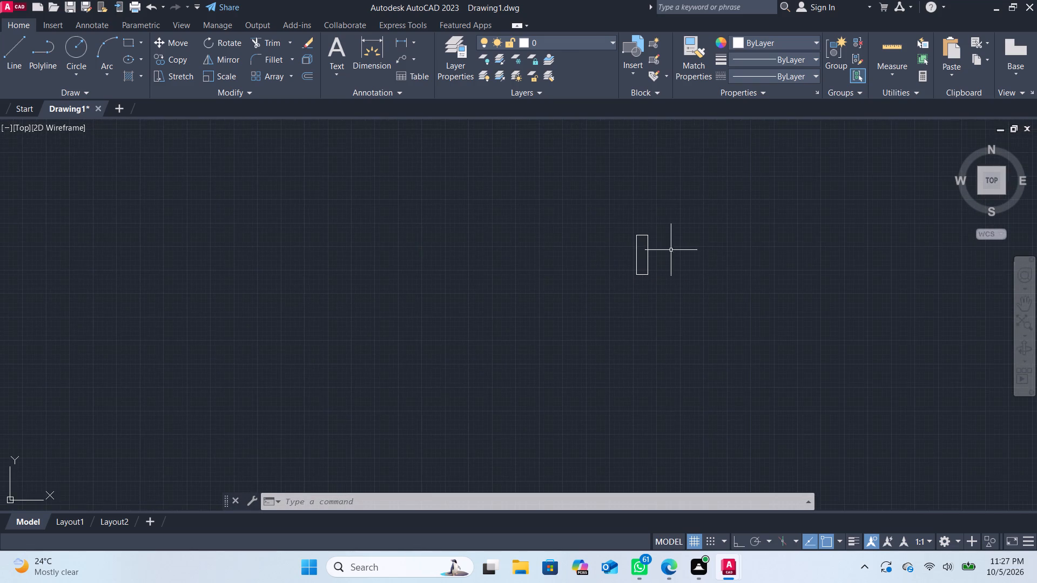
scroll(675, 249, "up", 5)
scroll(675, 248, "down", 2)
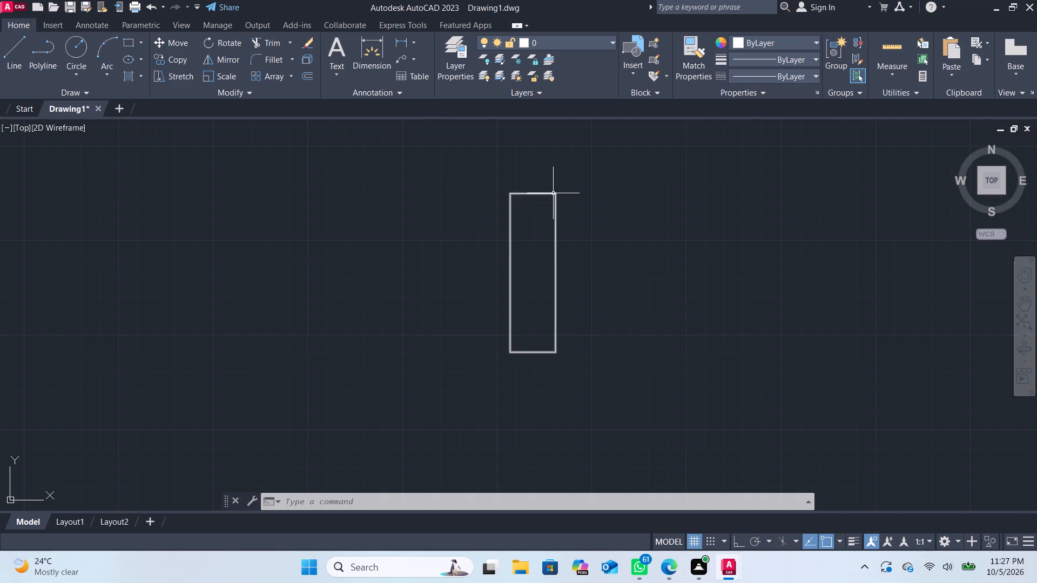
left_click(887, 42)
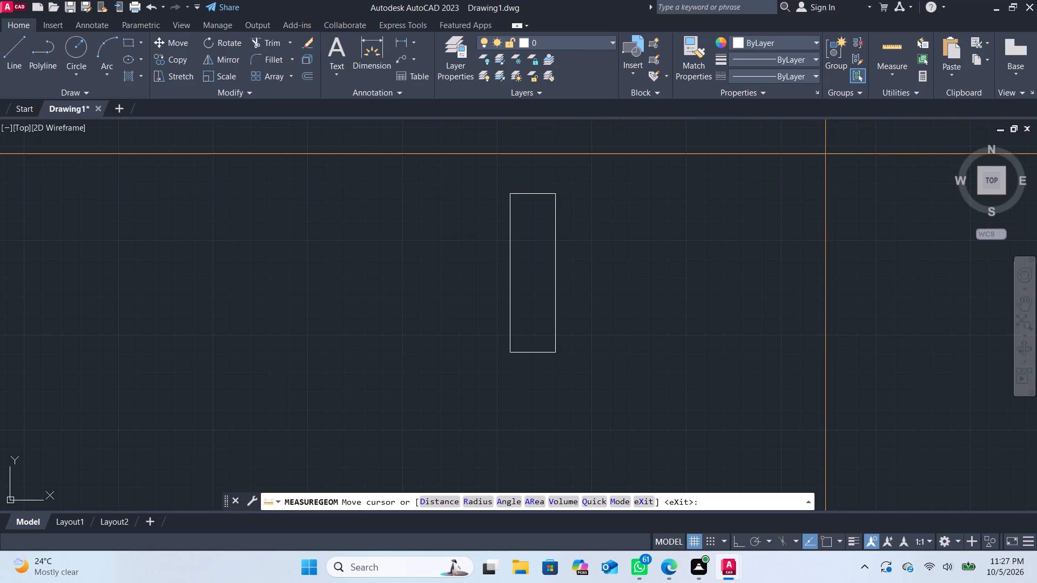
key("Escape")
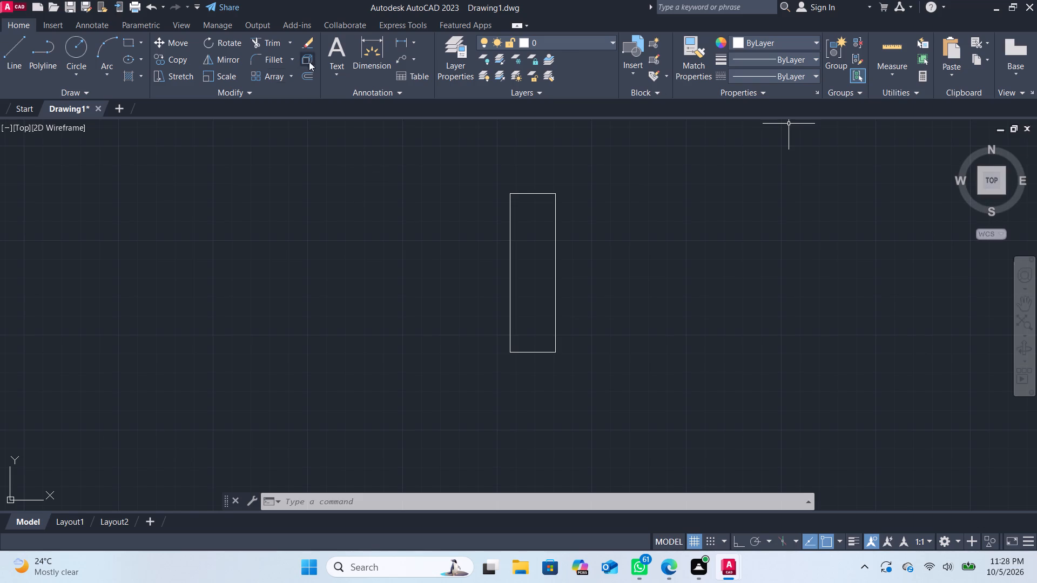
Fillet all four corners of the 30 by 105 rectangle with radius 8, using the Multiple option.
left_click(265, 58)
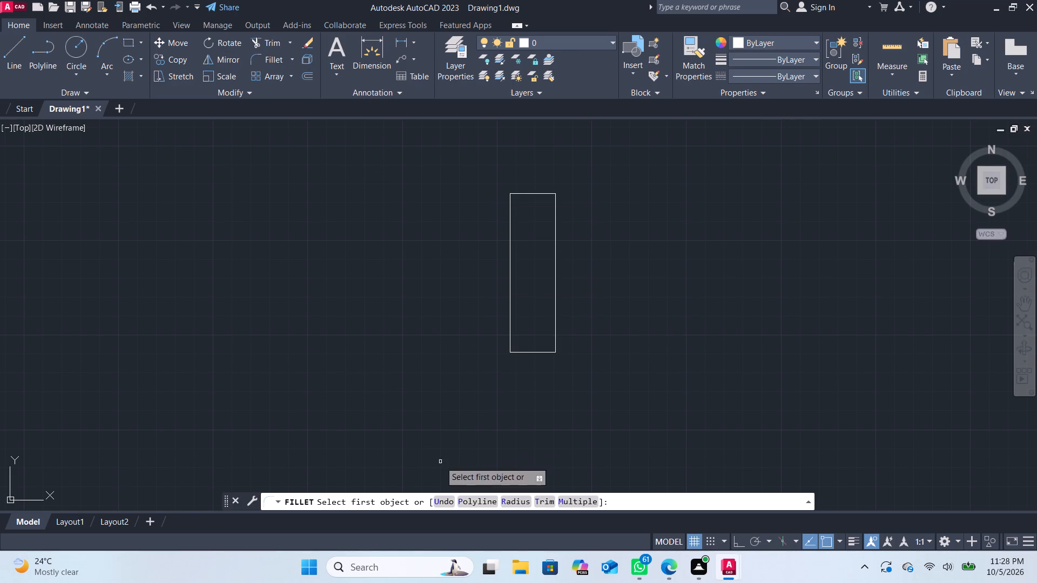
left_click(515, 503)
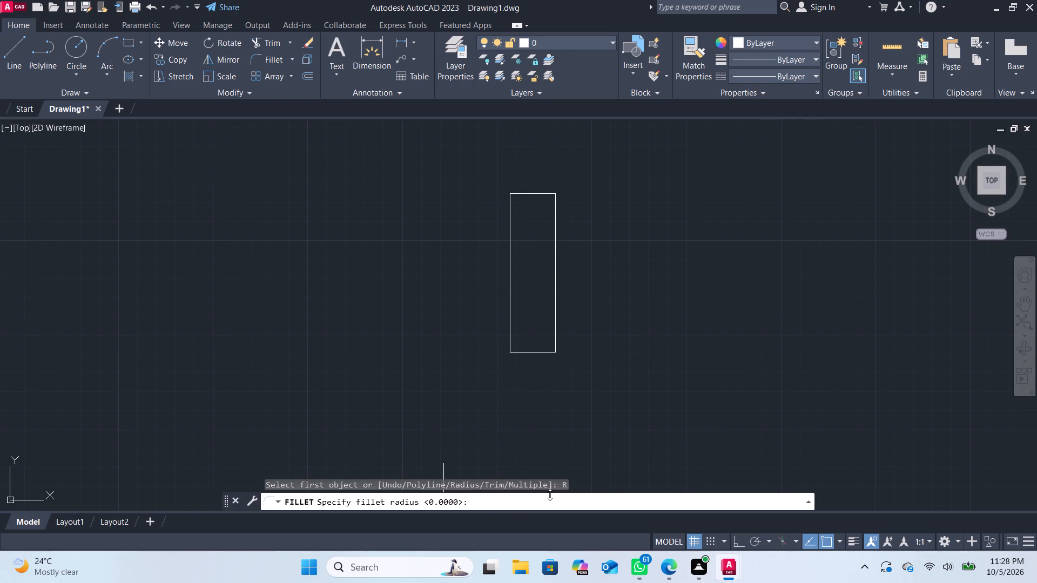
key("8")
key("Return")
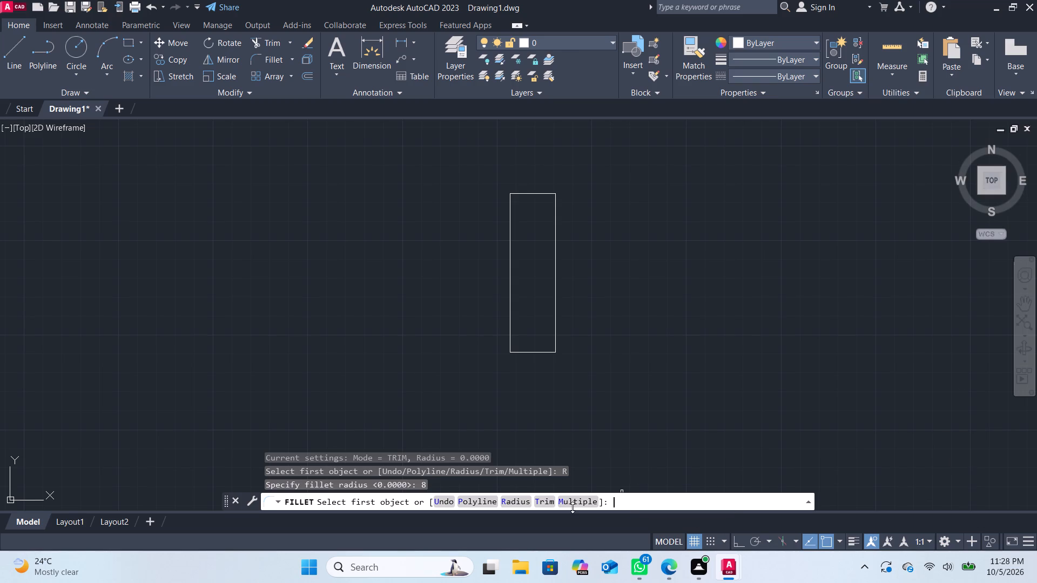
left_click(573, 507)
left_click(576, 504)
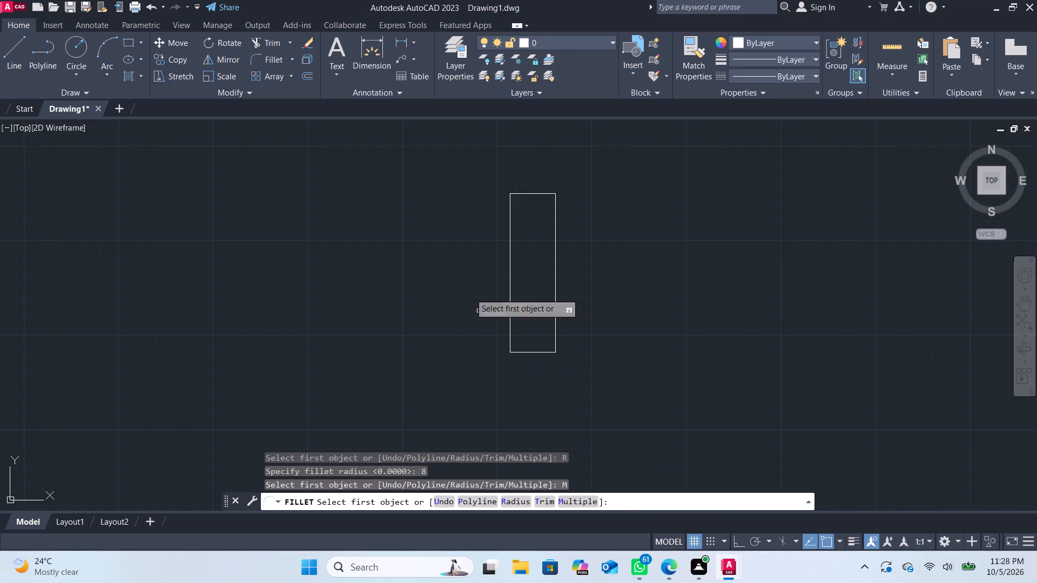
left_click(520, 194)
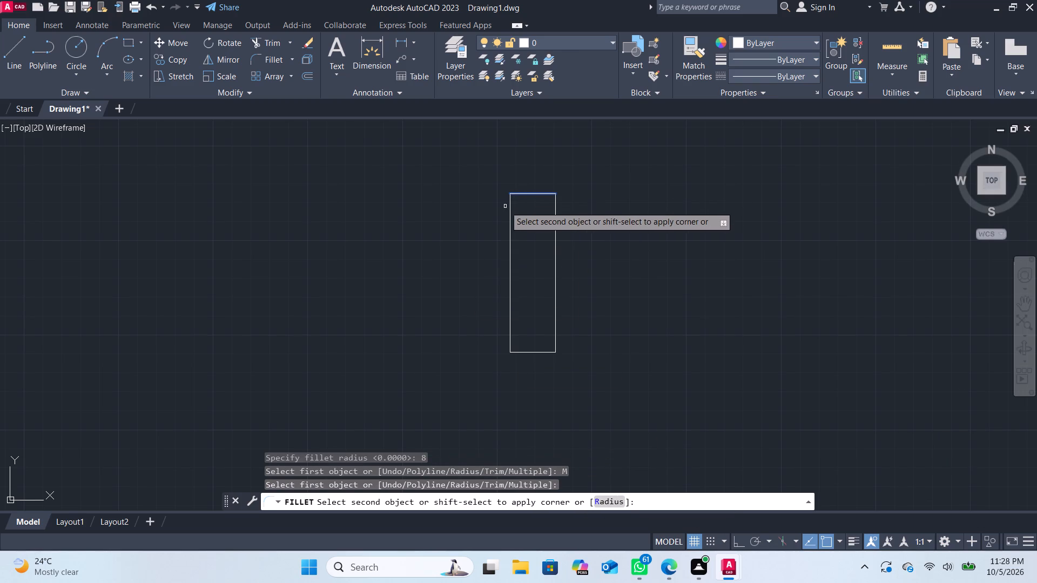
left_click(510, 205)
left_click(544, 196)
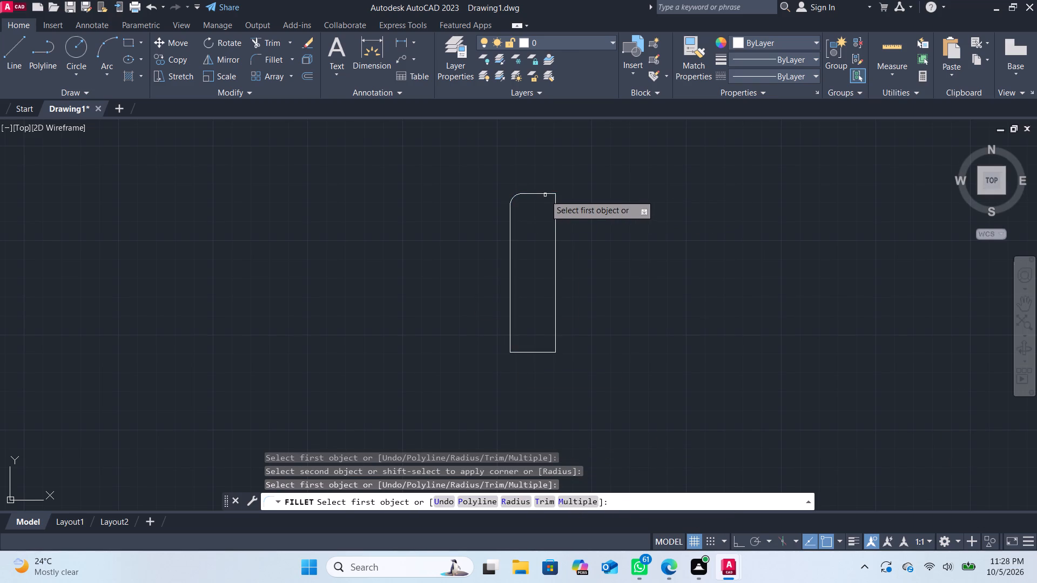
left_click(545, 195)
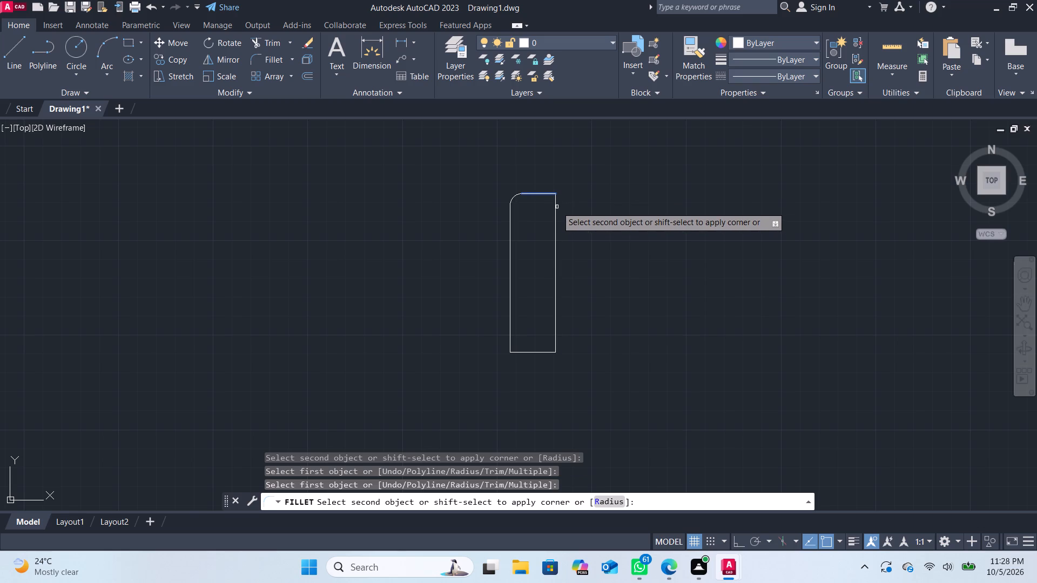
left_click(557, 207)
left_click(523, 354)
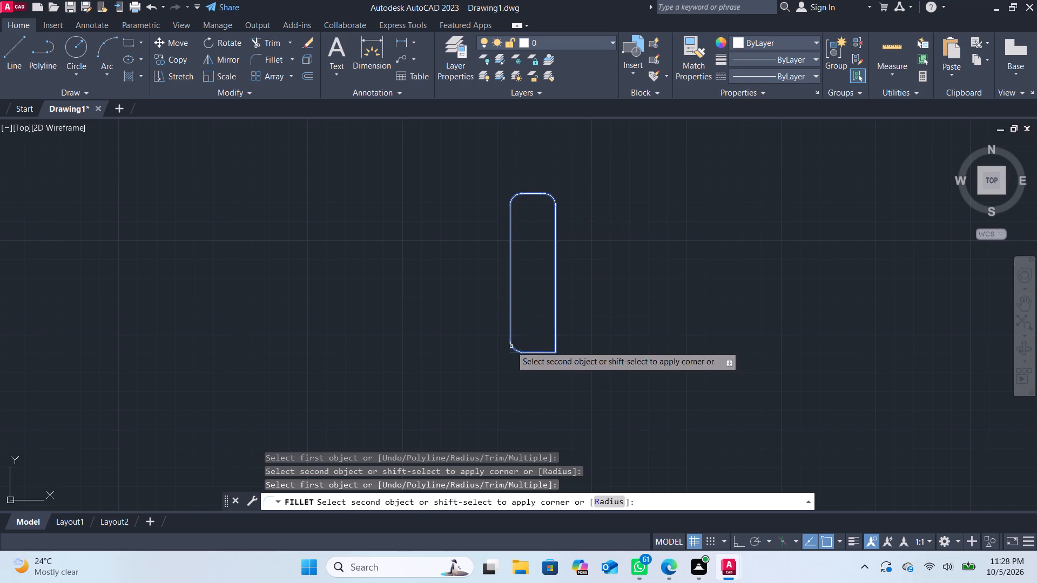
left_click(511, 346)
left_click(554, 341)
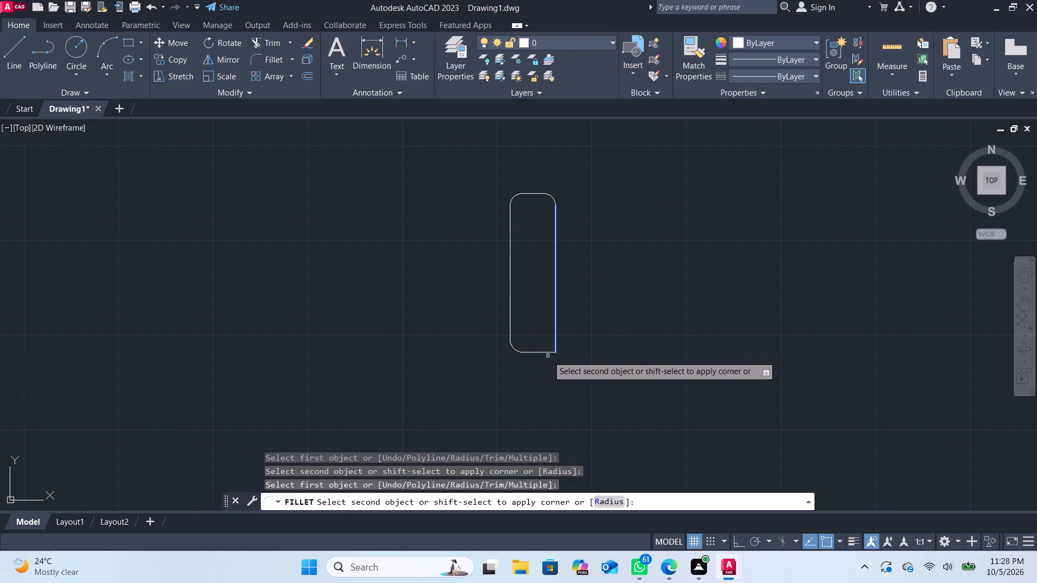
left_click(550, 351)
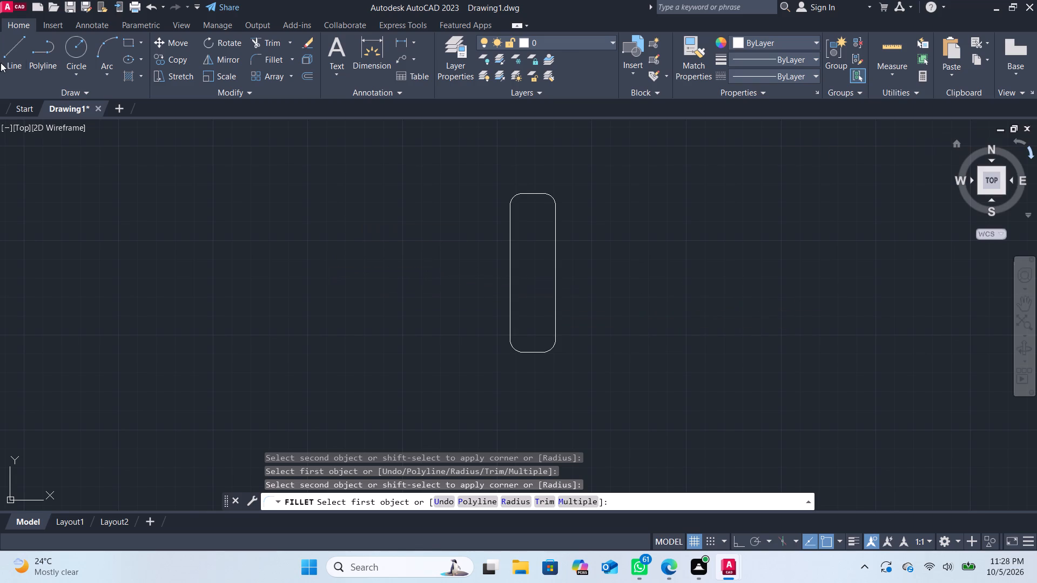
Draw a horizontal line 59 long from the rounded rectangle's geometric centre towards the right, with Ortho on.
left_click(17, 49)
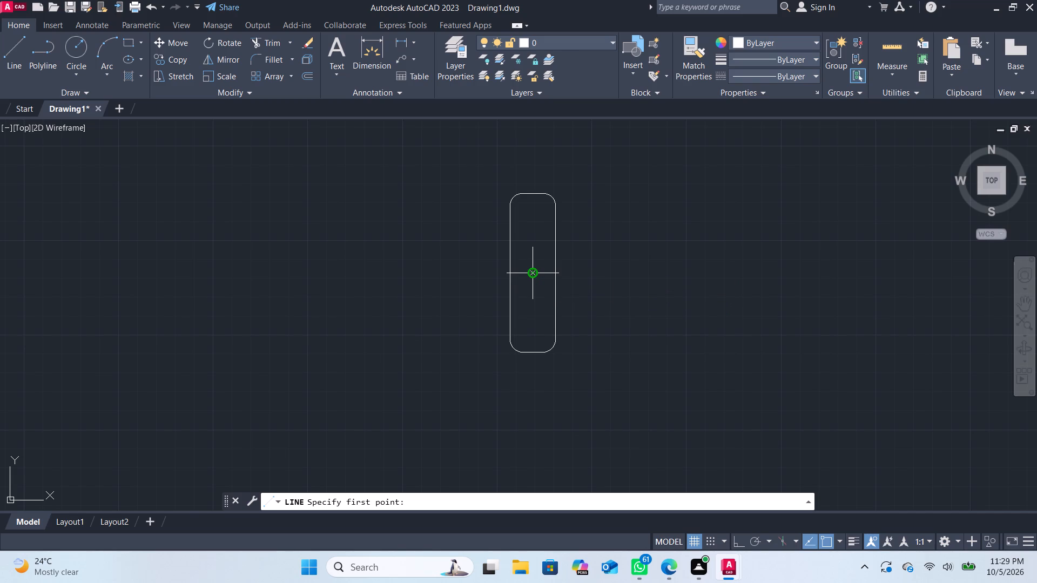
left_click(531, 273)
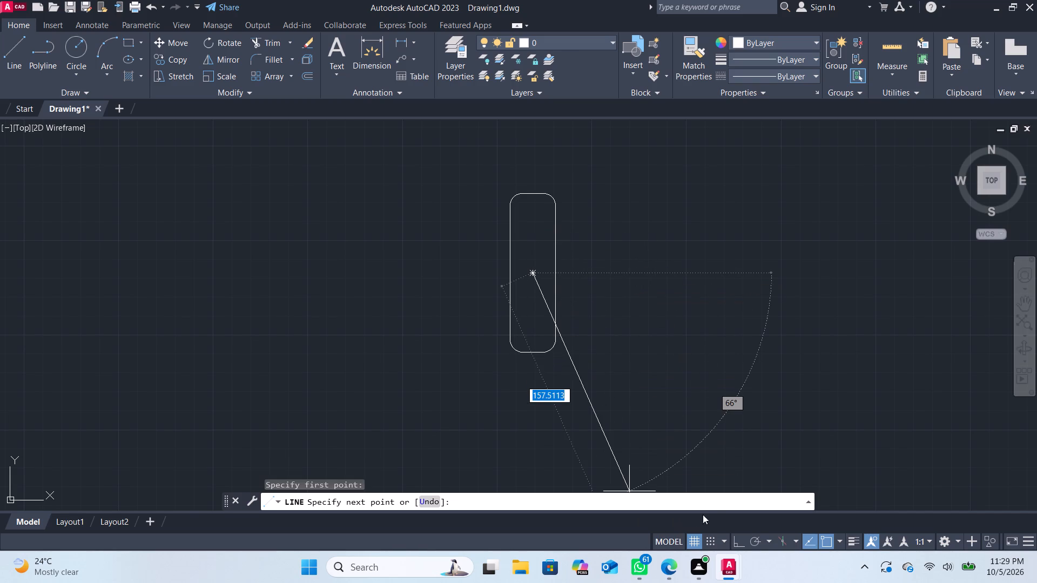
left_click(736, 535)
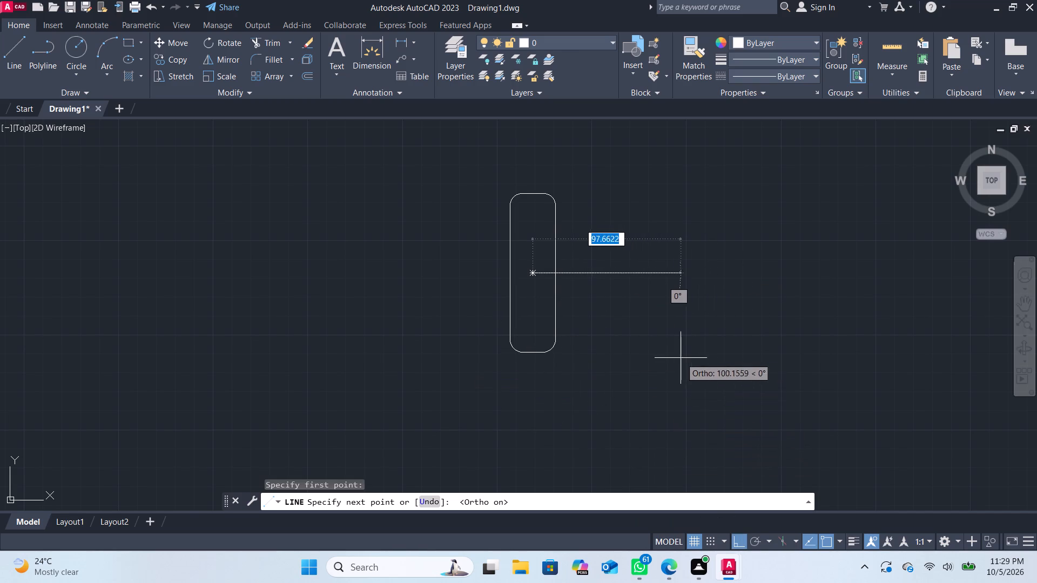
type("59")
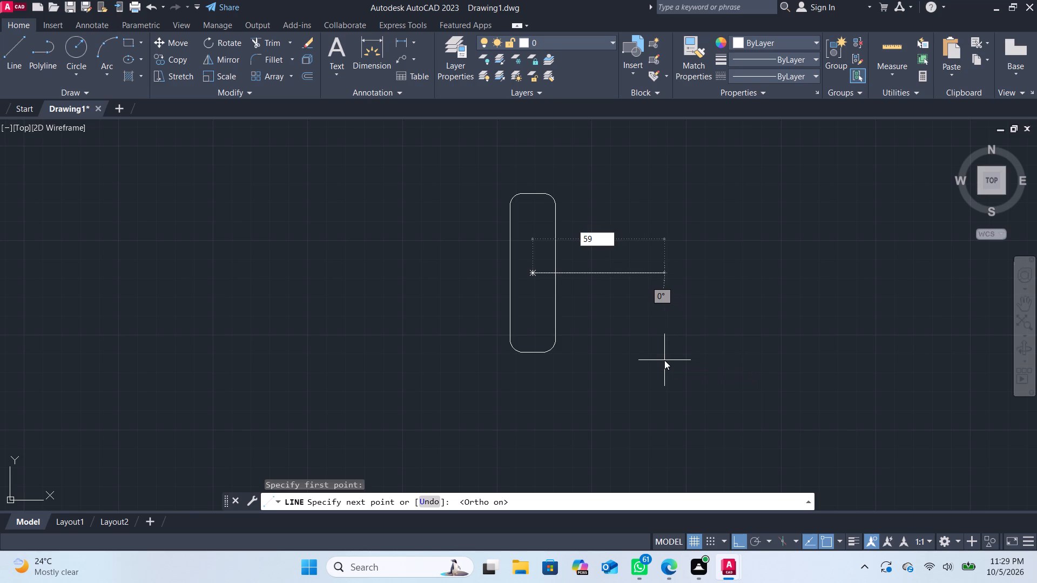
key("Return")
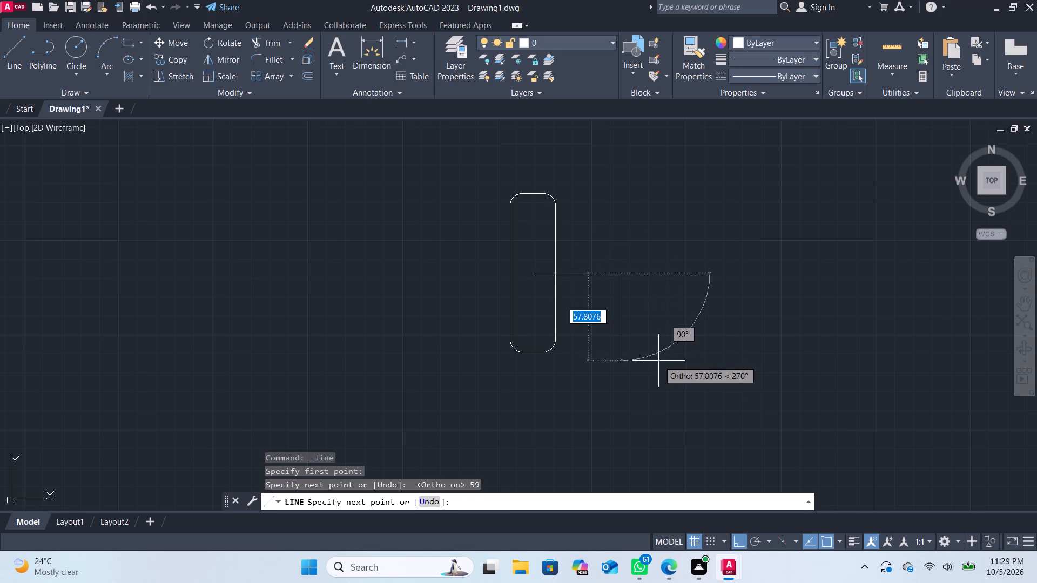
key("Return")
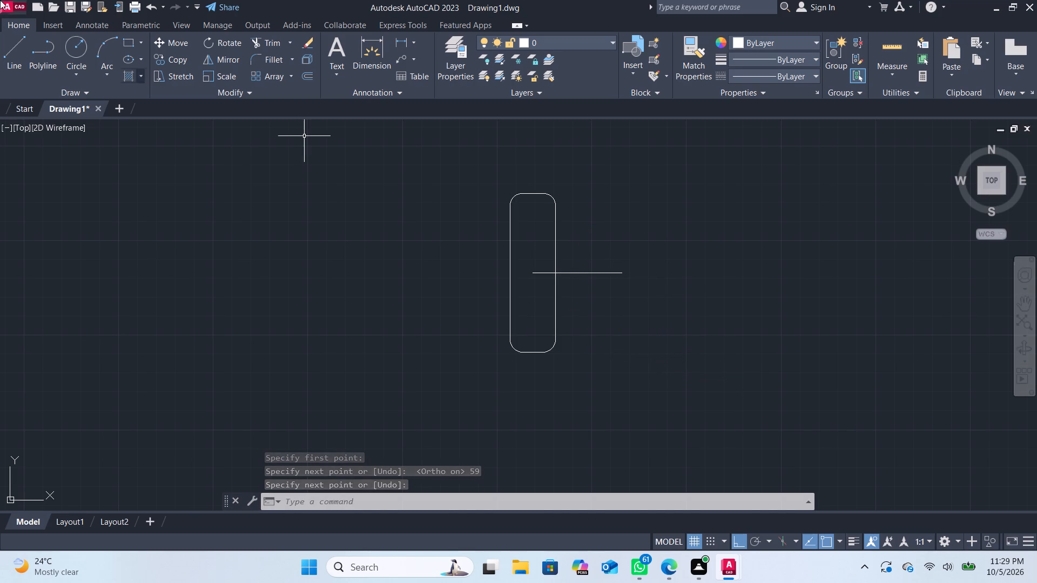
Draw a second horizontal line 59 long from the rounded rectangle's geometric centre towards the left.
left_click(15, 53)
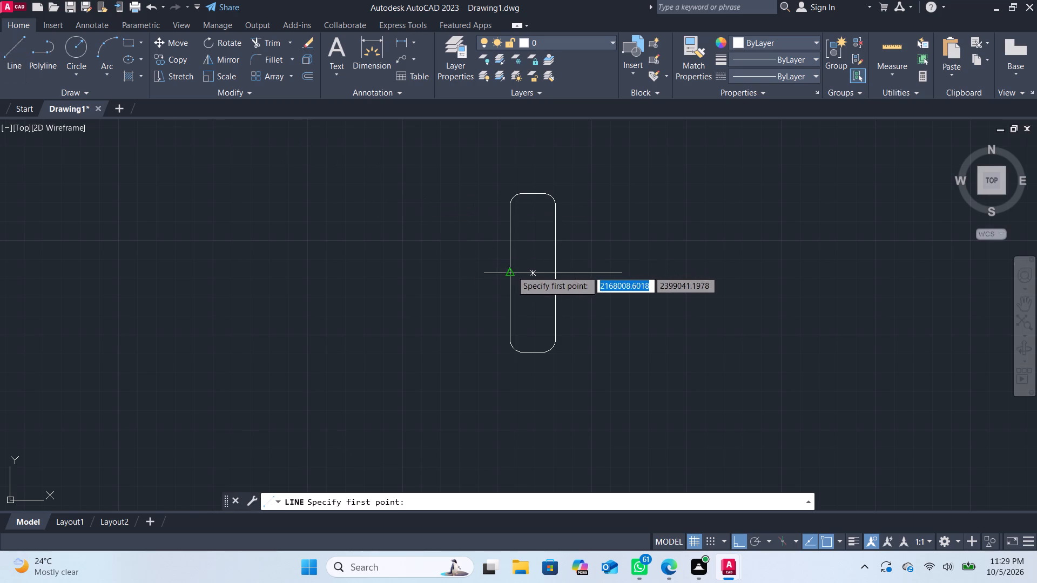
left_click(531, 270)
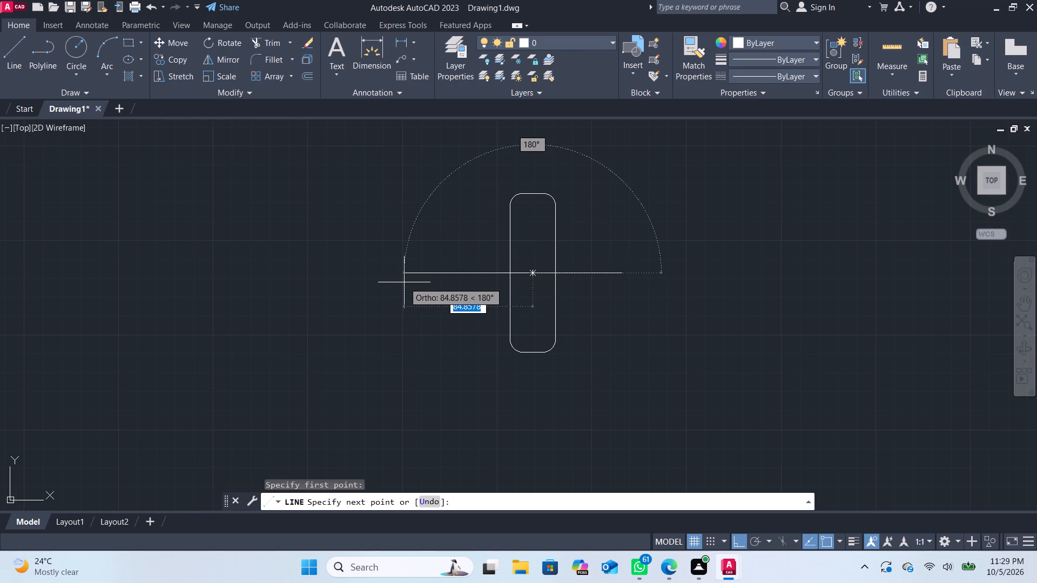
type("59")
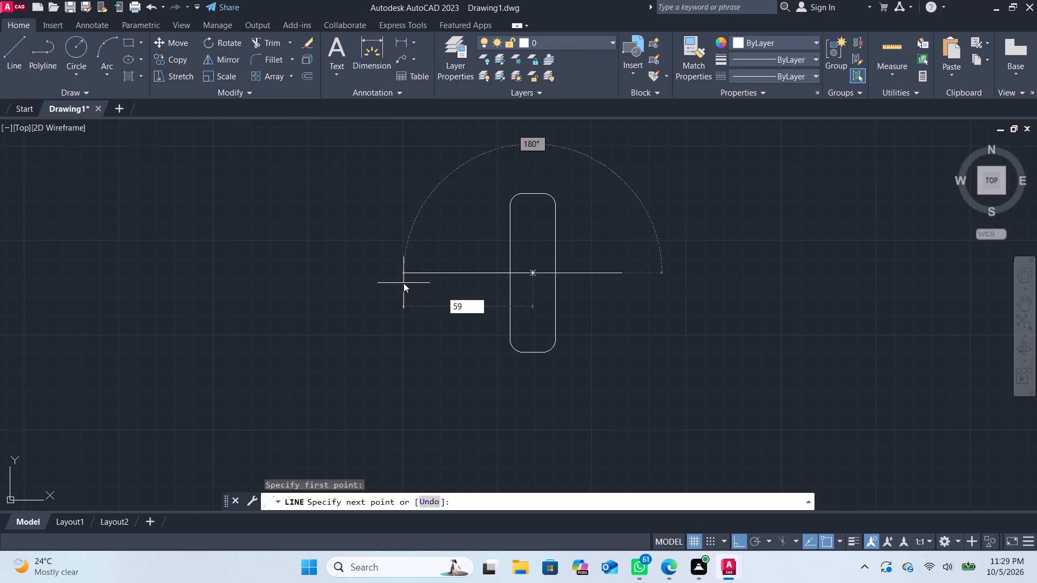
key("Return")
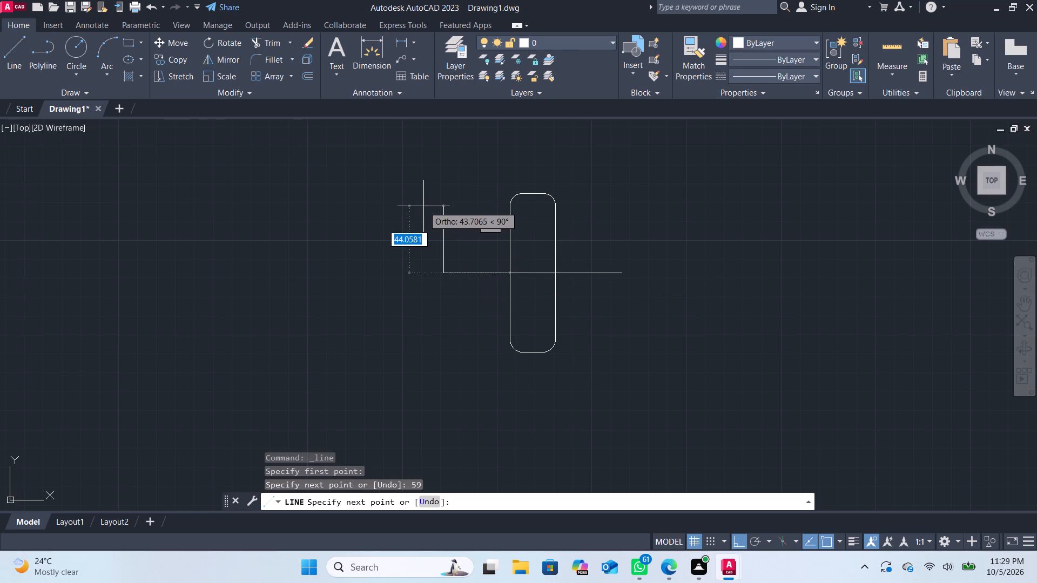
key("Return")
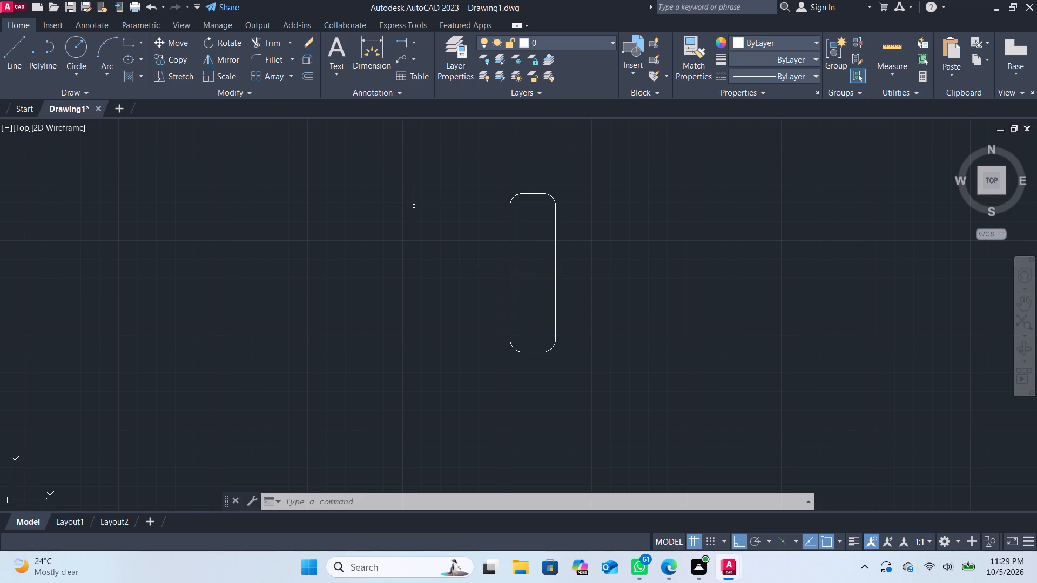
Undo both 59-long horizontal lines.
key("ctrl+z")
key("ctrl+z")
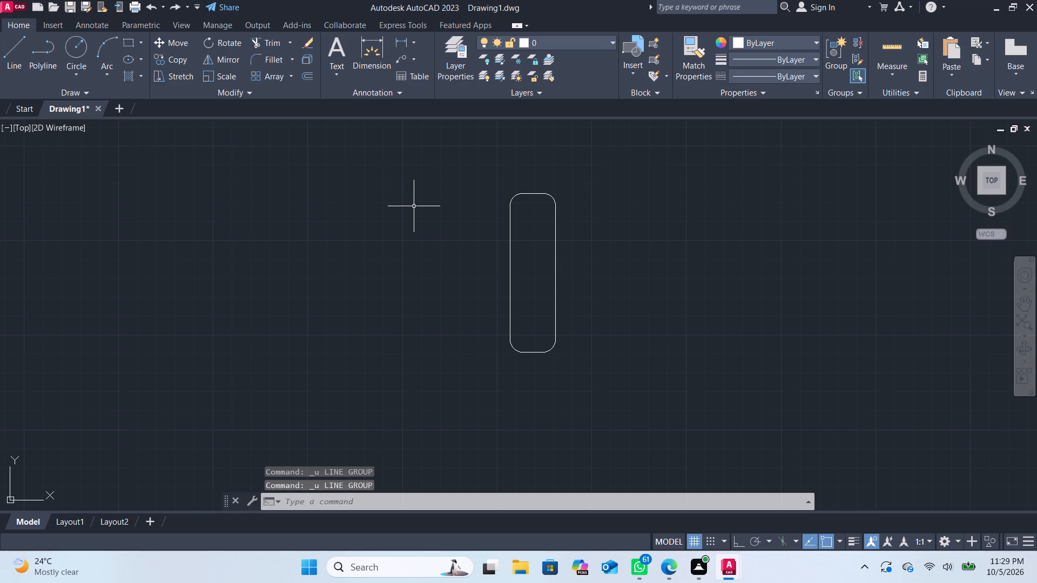
Draw a vertical line through the rounded rectangle's geometric centre with Ortho on, from about 80 above the centre to below the rectangle.
left_click(10, 48)
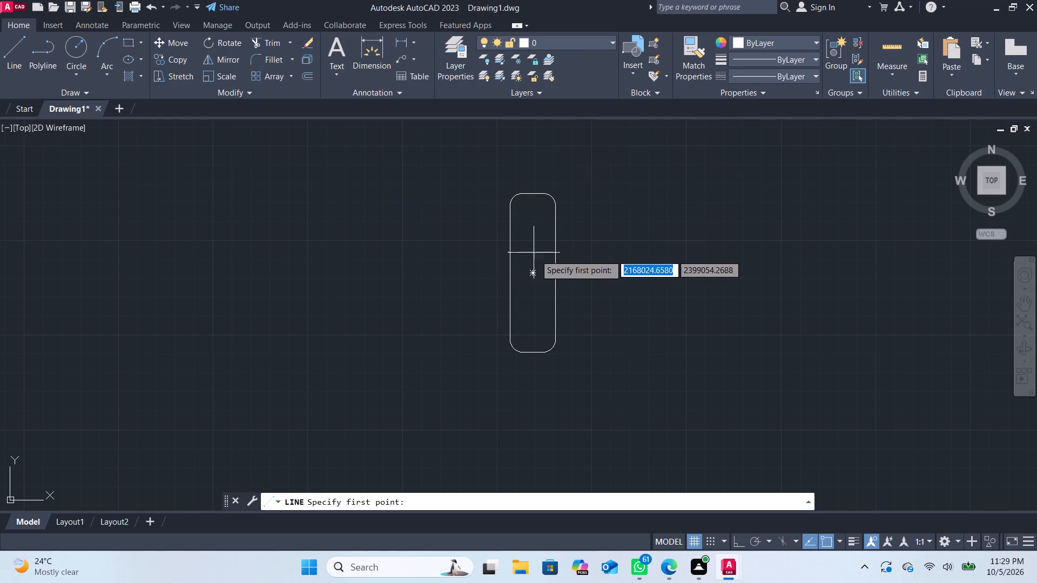
left_click(533, 152)
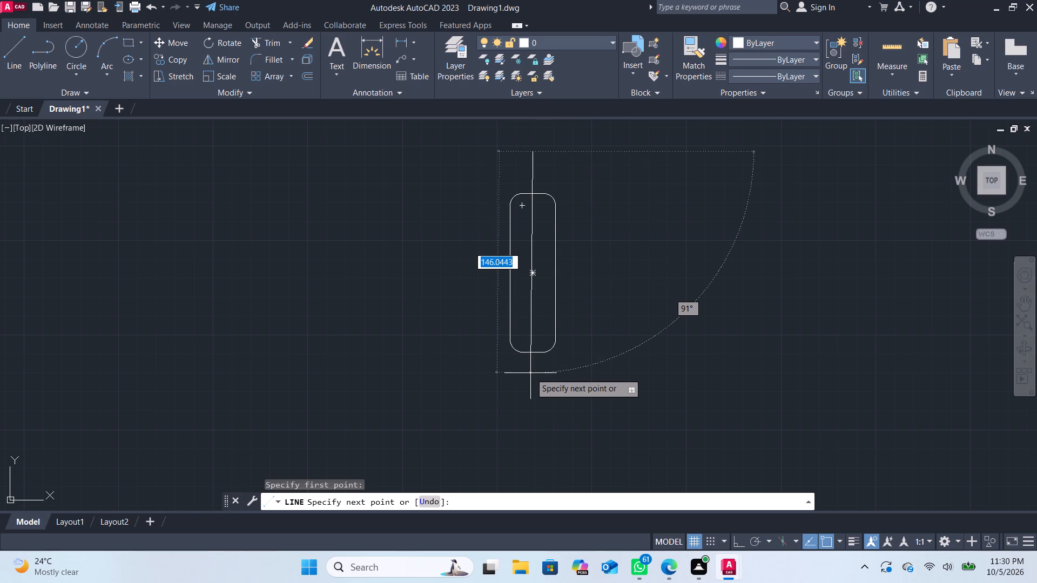
left_click(735, 543)
left_click(590, 426)
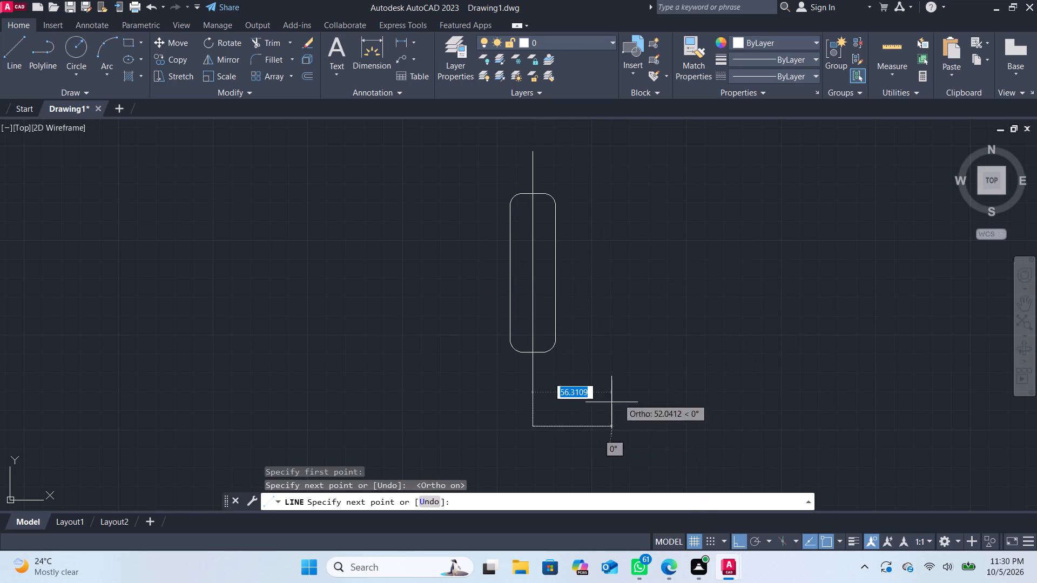
key("Return")
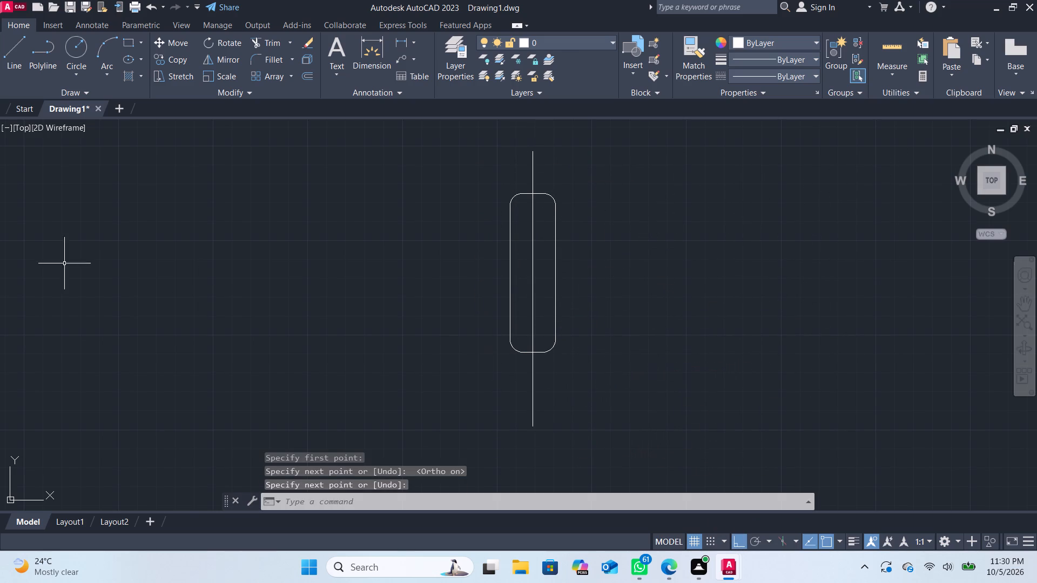
Offset the vertical centre line by 59 to each side of the rounded rectangle using the Through option.
left_click(304, 80)
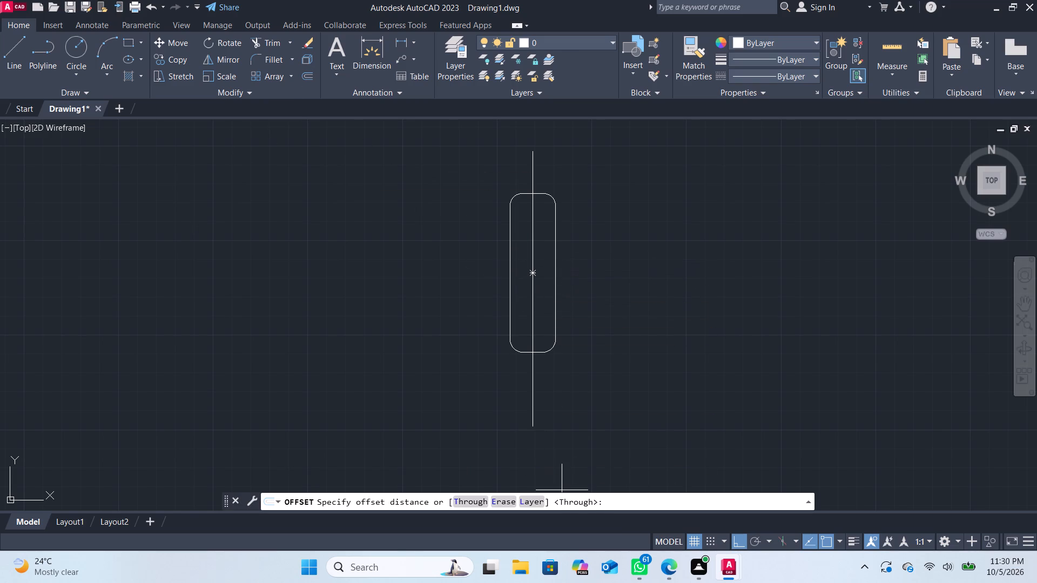
left_click(472, 497)
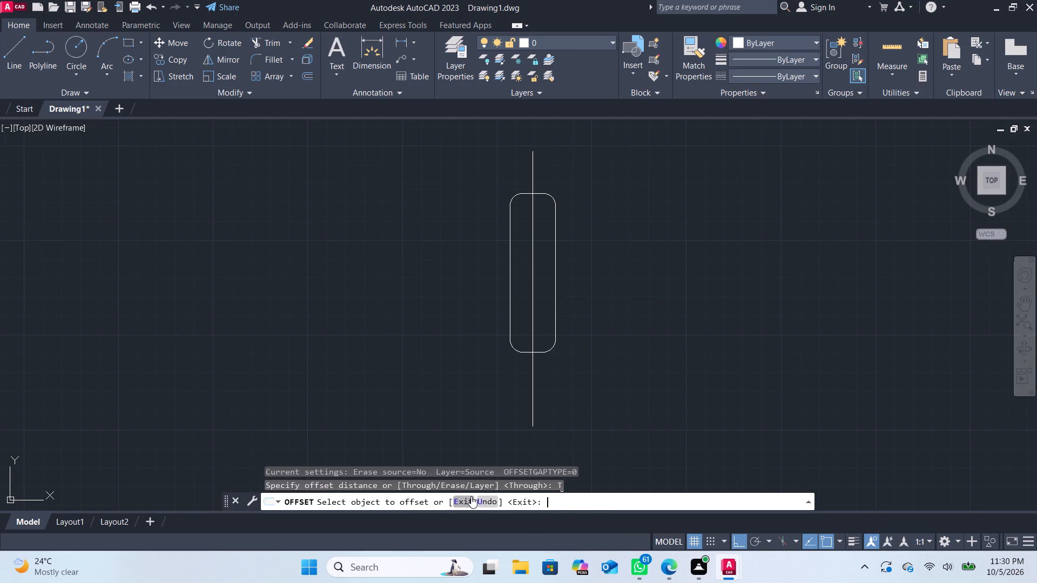
key("5")
key("BackSpace")
left_click(532, 304)
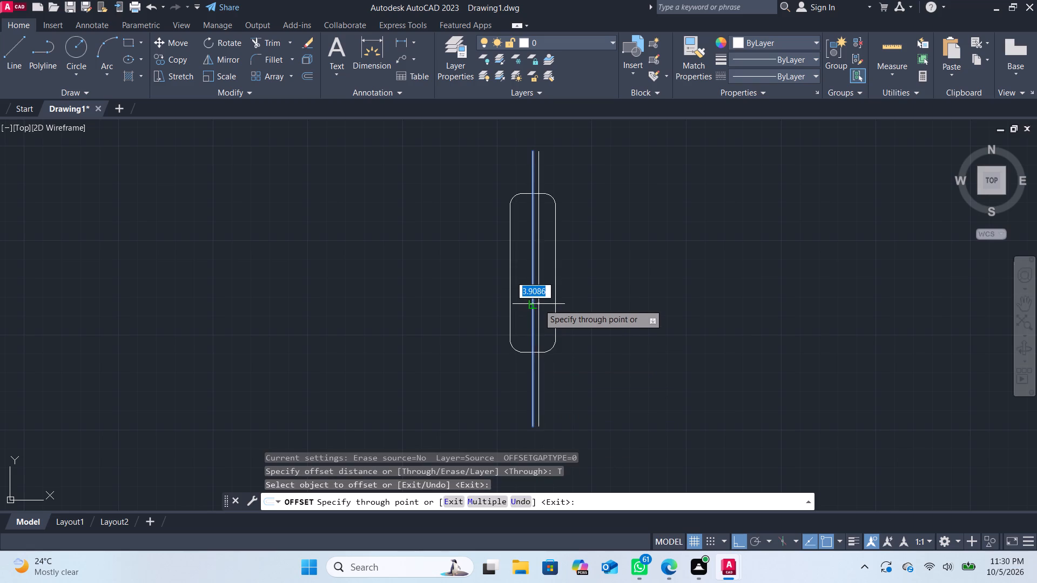
type("59")
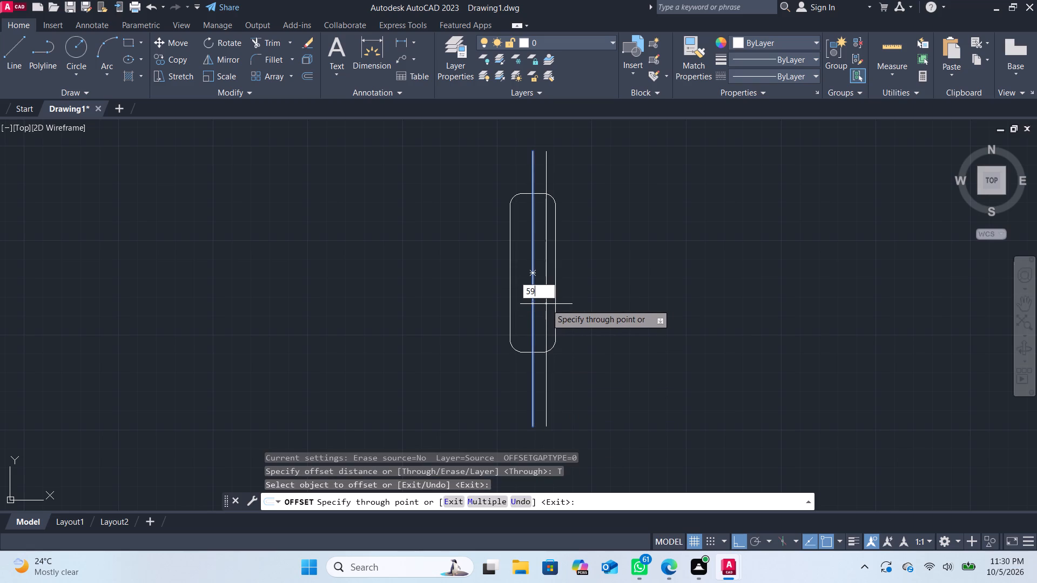
key("Return")
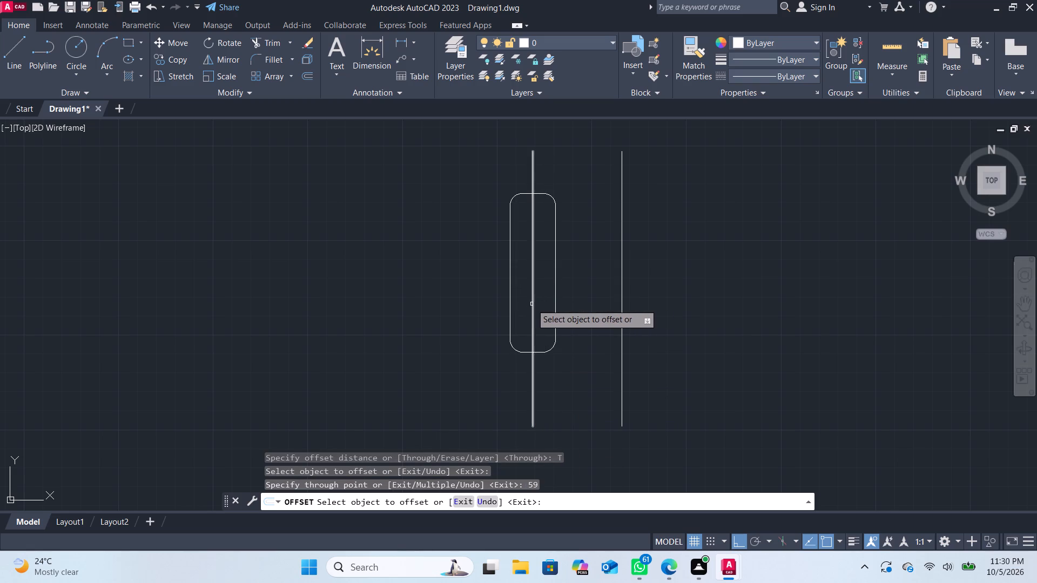
left_click(531, 304)
type("59")
key("Return")
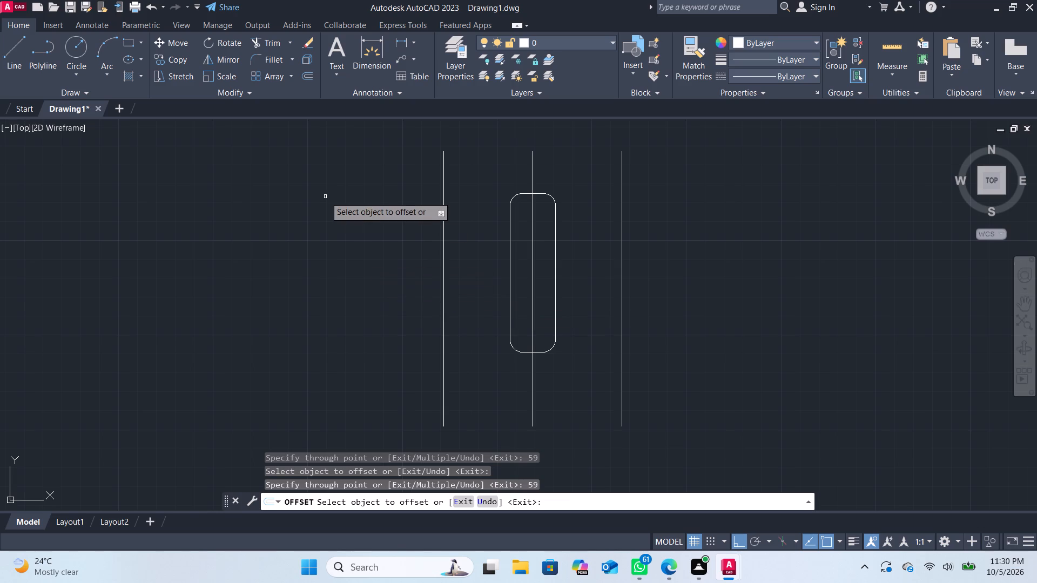
key("Escape")
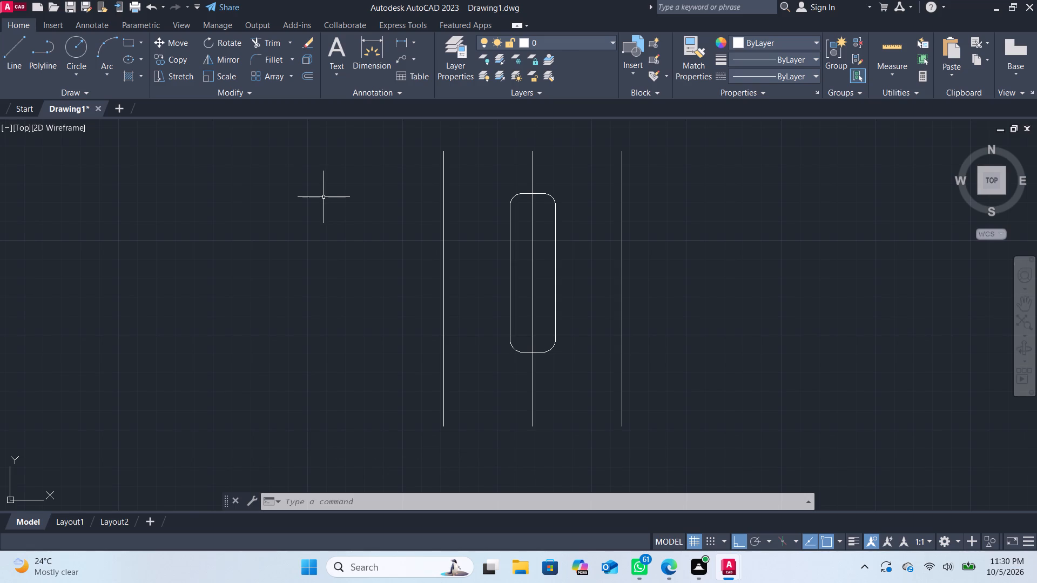
Draw two horizontal centre lines from the rounded rectangle's geometric centre, extending just past the offset vertical line on each side.
left_click(11, 52)
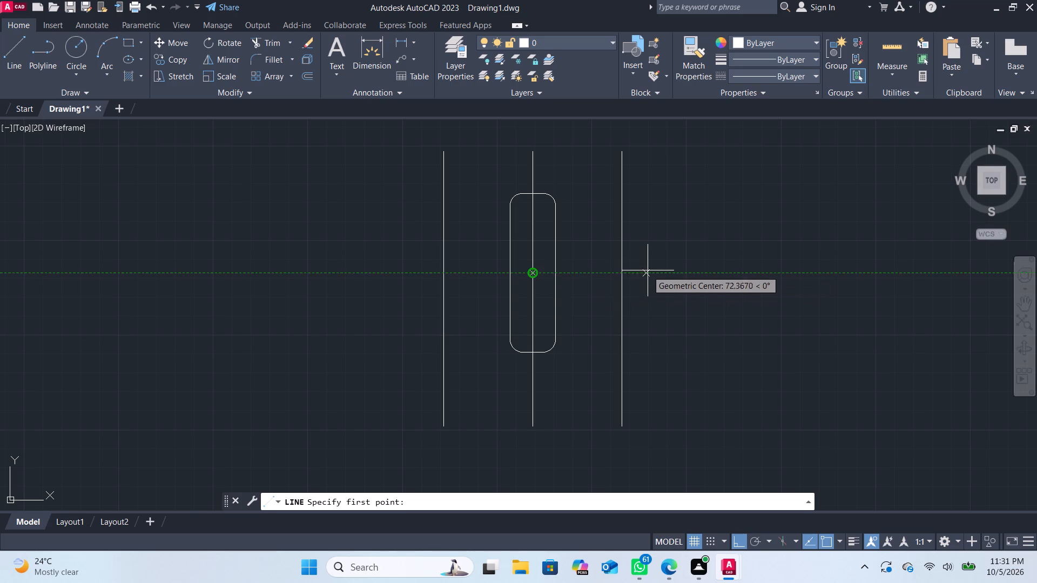
left_click(9, 51)
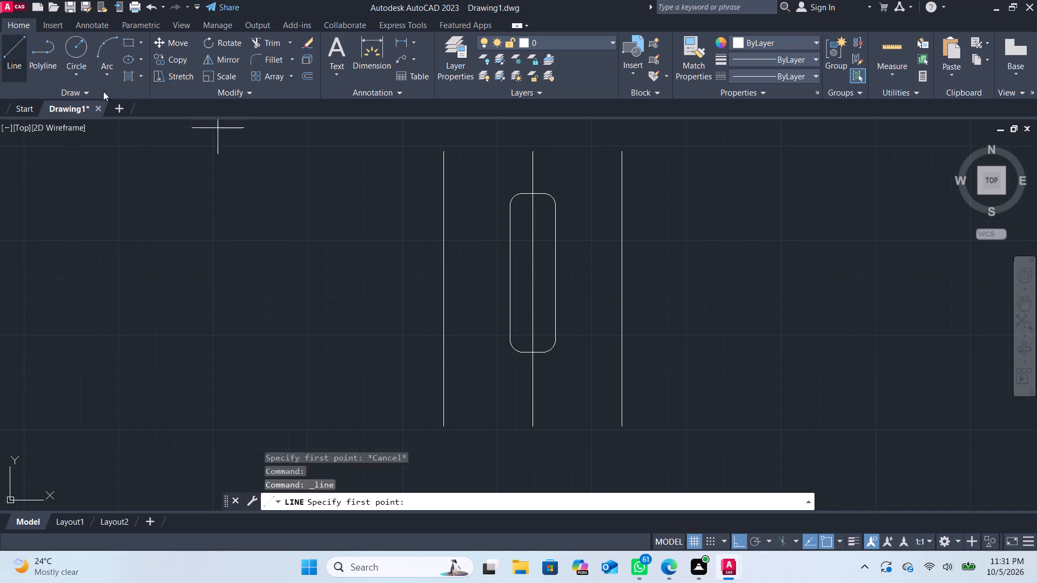
left_click(531, 272)
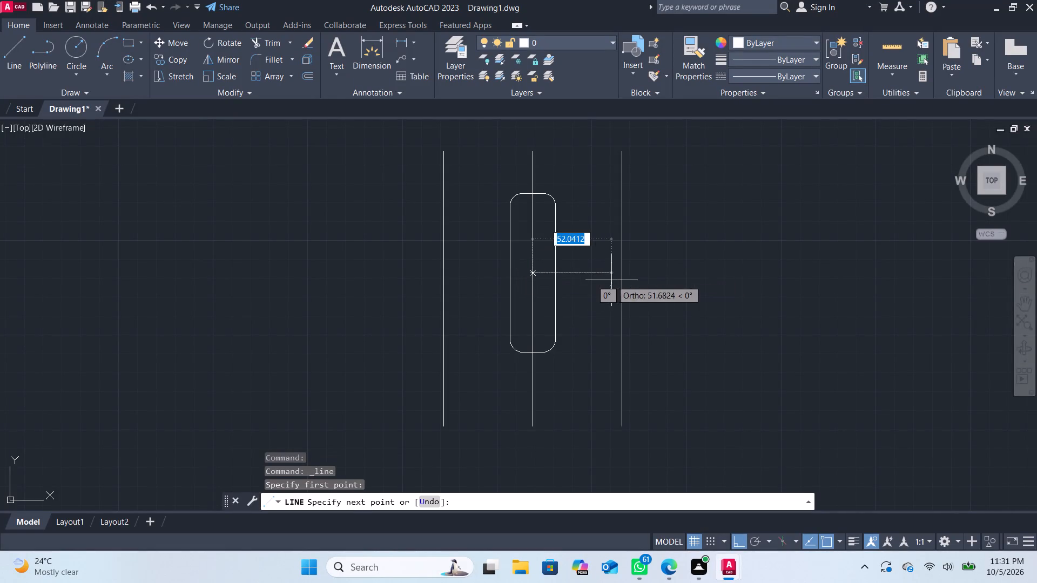
left_click(648, 279)
key("Return")
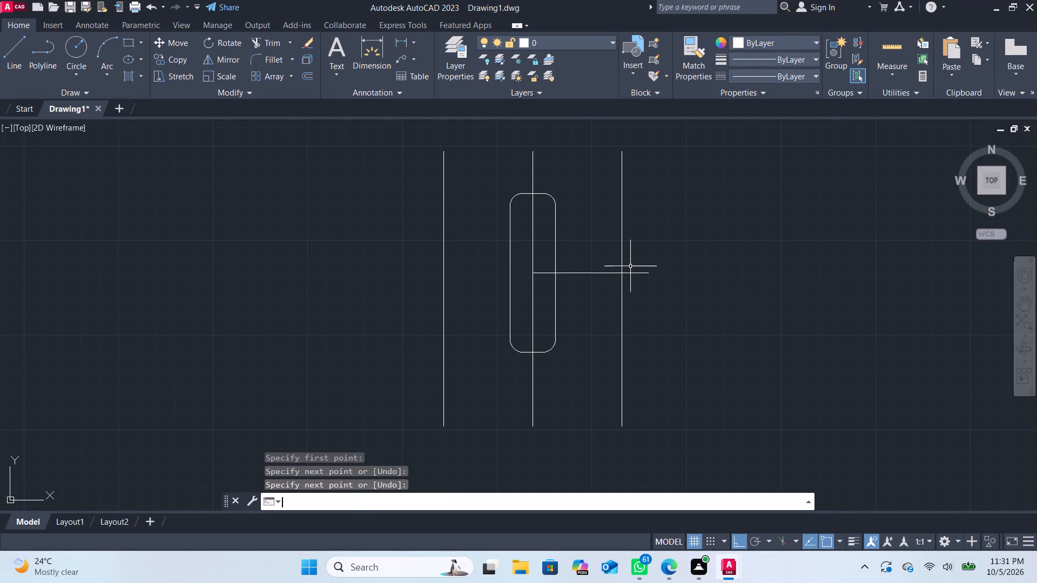
left_click(17, 44)
left_click_drag(535, 276, 523, 278)
left_click(415, 279)
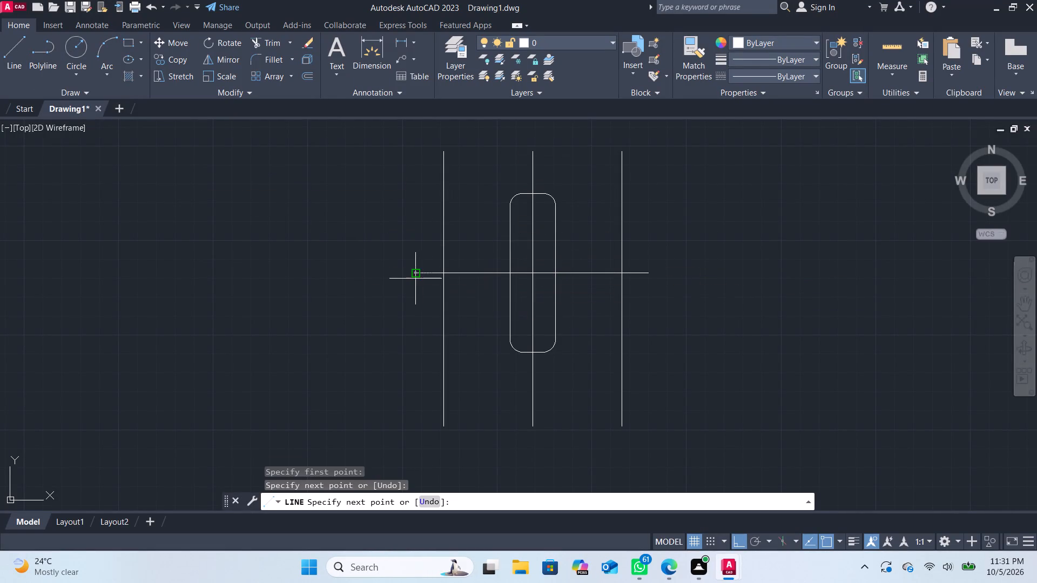
key("Return")
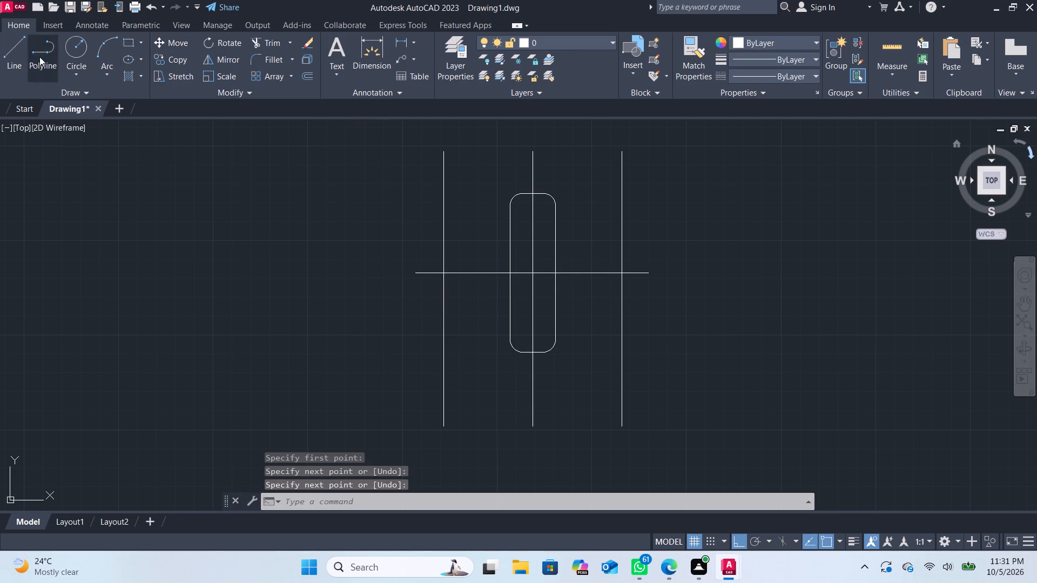
Draw a radius 10 circle at each intersection of the horizontal centre line with the right and left offset vertical lines.
left_click(84, 49)
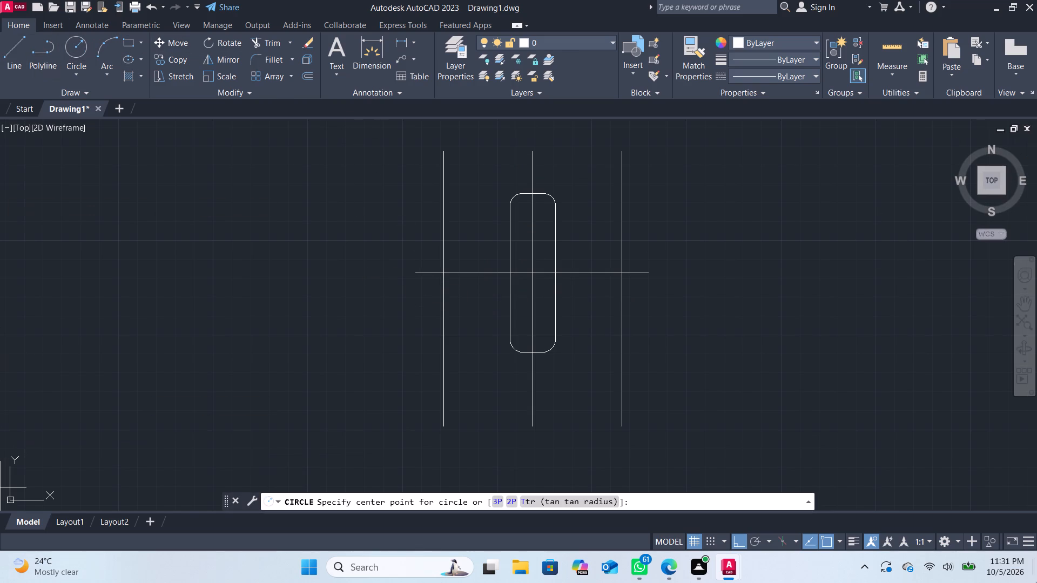
left_click(621, 270)
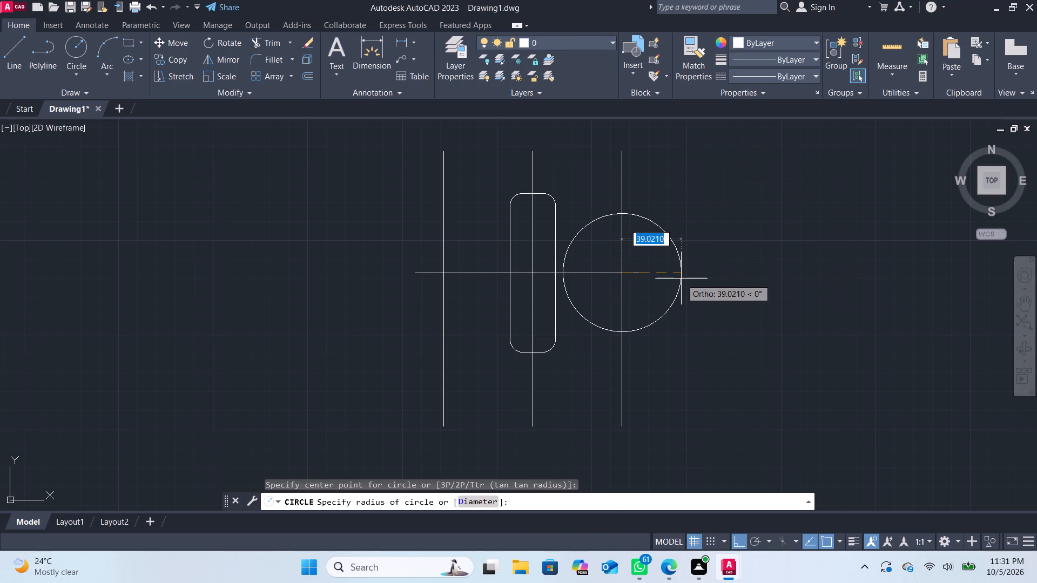
key("1")
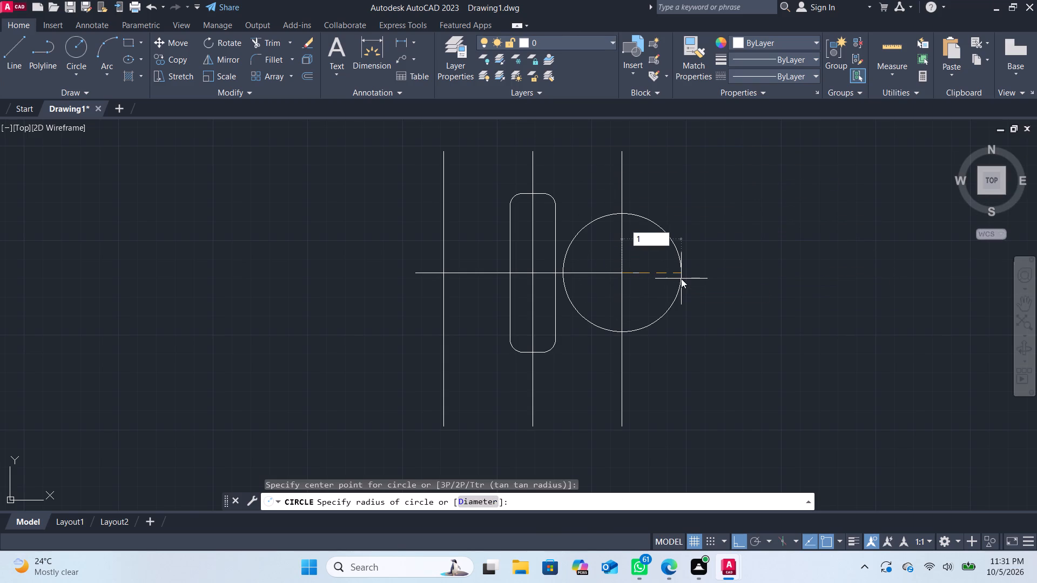
type("0.")
key("Return")
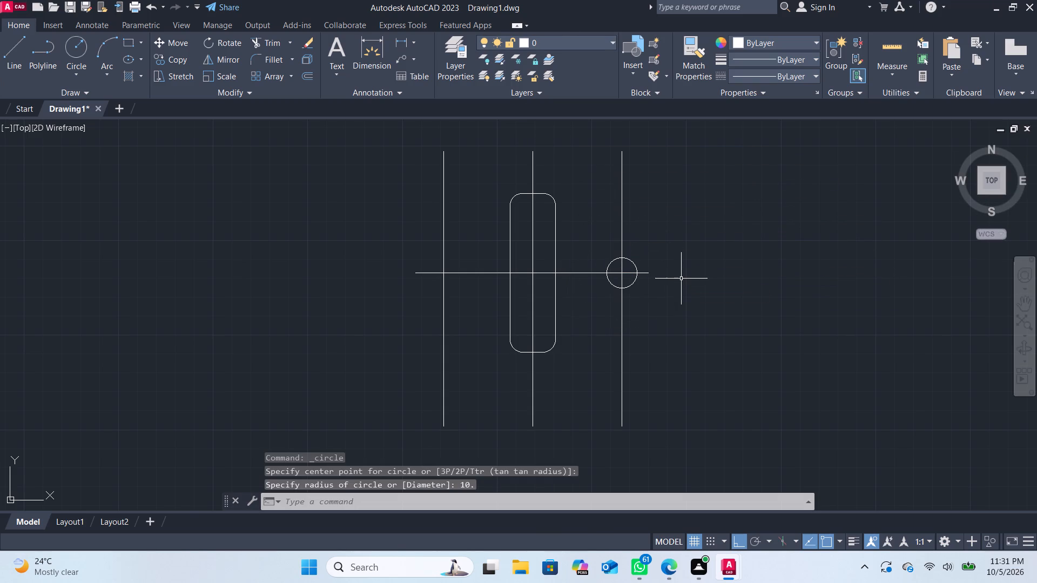
left_click(85, 58)
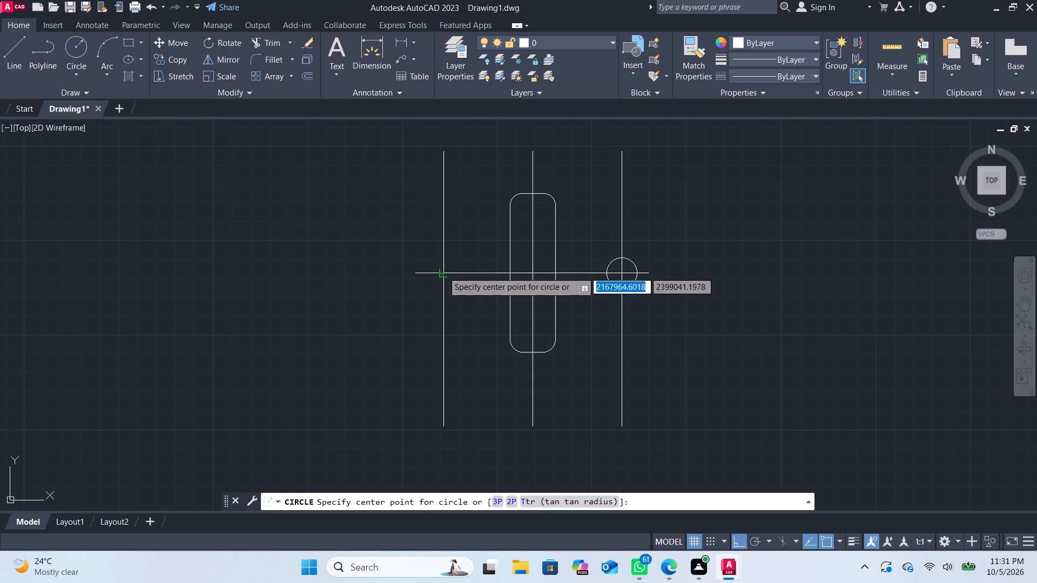
left_click(446, 270)
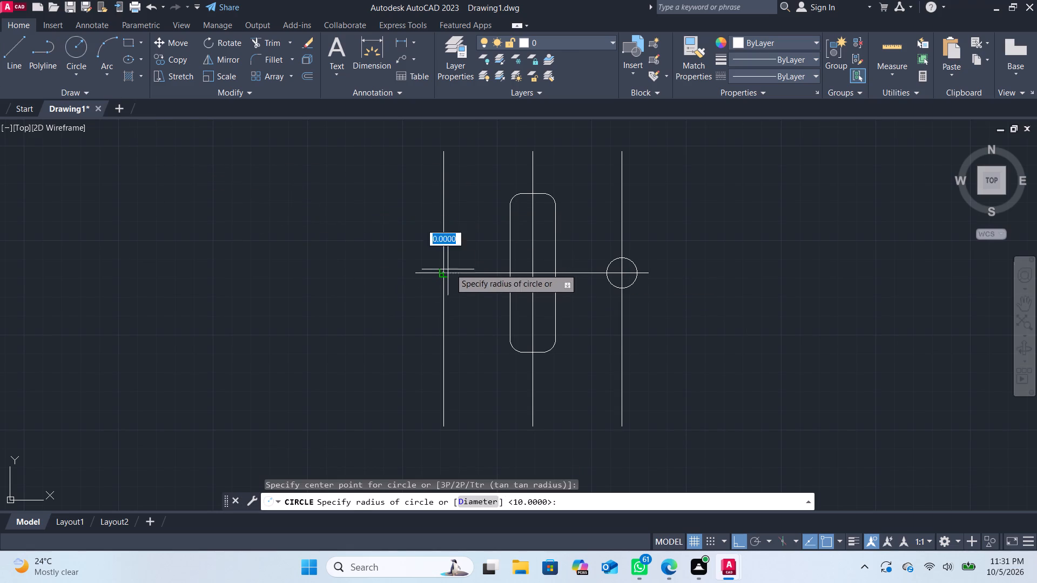
type("10")
key("Return")
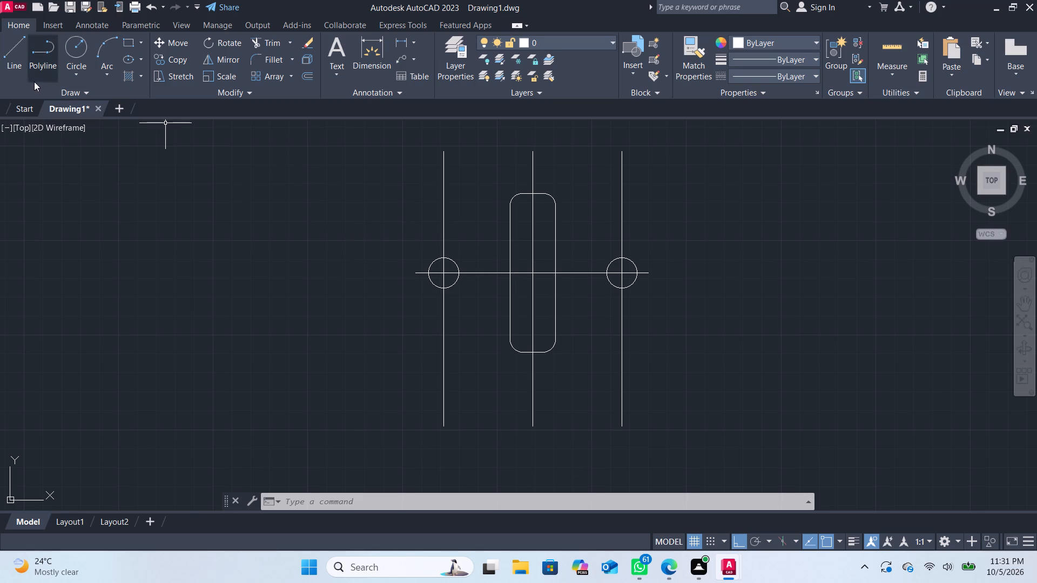
Draw a radius 20 circle concentric with each radius 10 circle, on the left and the right.
left_click(67, 57)
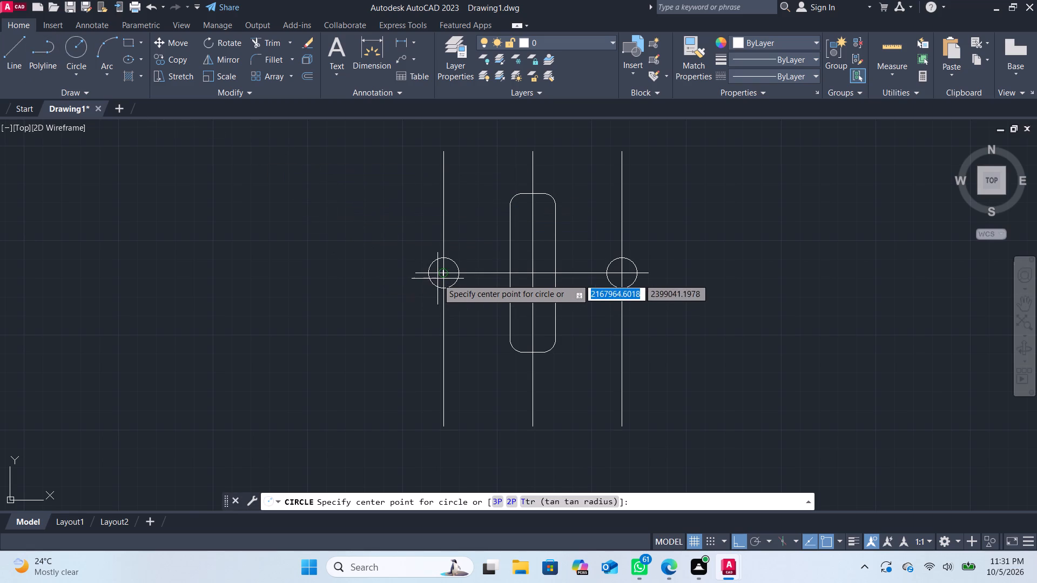
left_click(445, 273)
type("20")
key("Return")
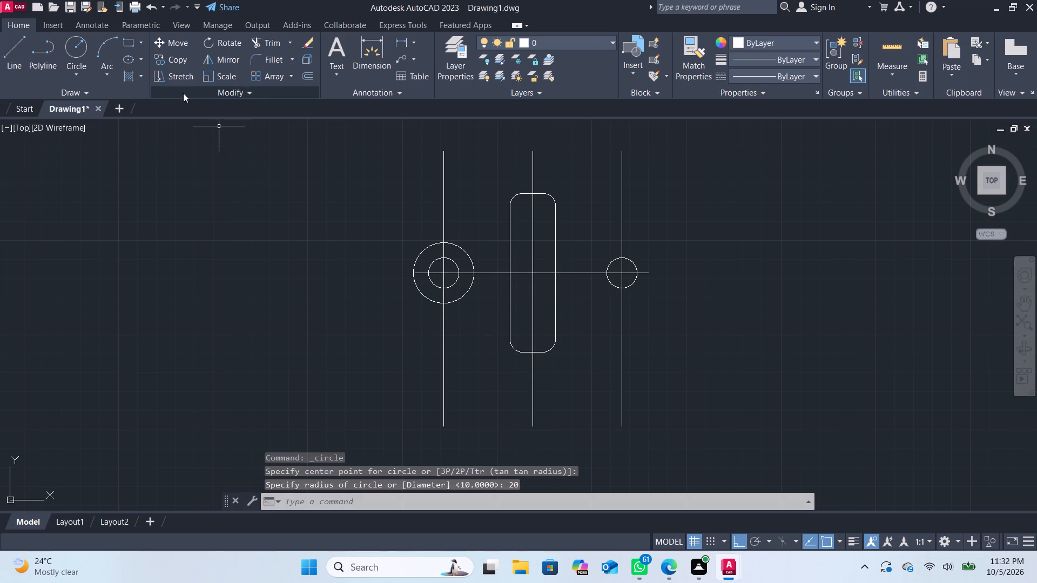
left_click(85, 55)
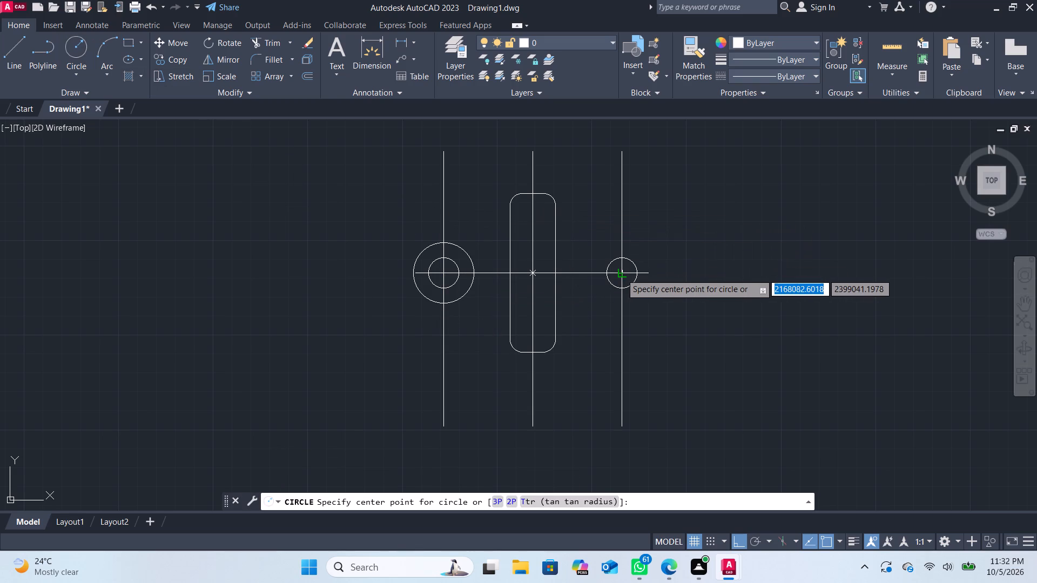
left_click(621, 274)
type("20")
key("Return")
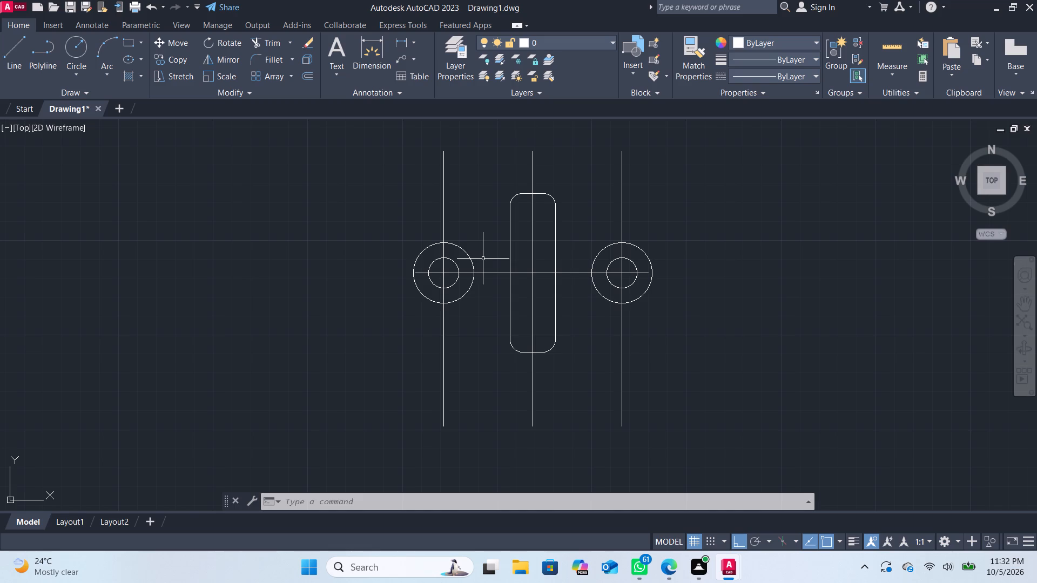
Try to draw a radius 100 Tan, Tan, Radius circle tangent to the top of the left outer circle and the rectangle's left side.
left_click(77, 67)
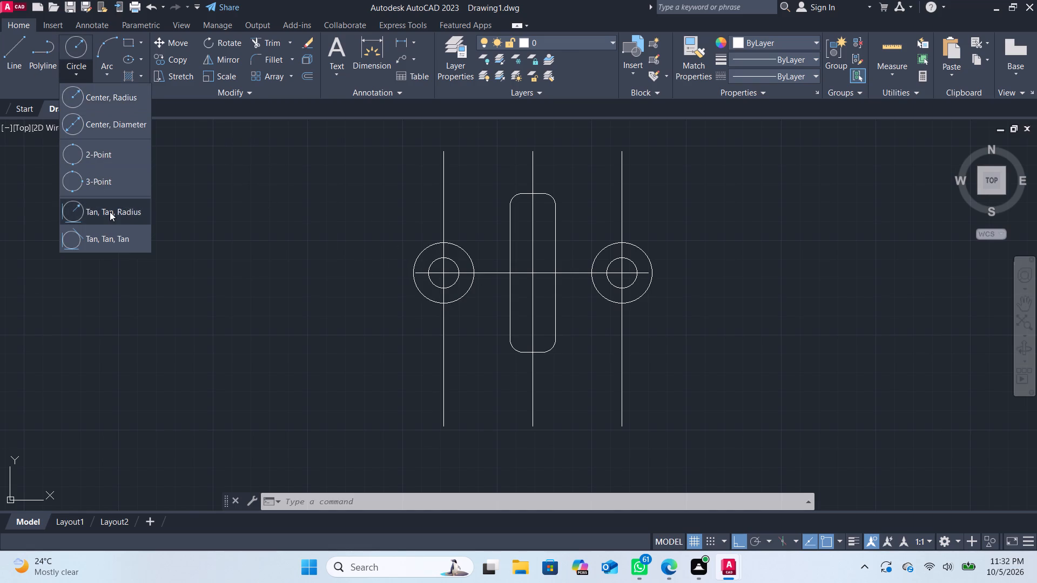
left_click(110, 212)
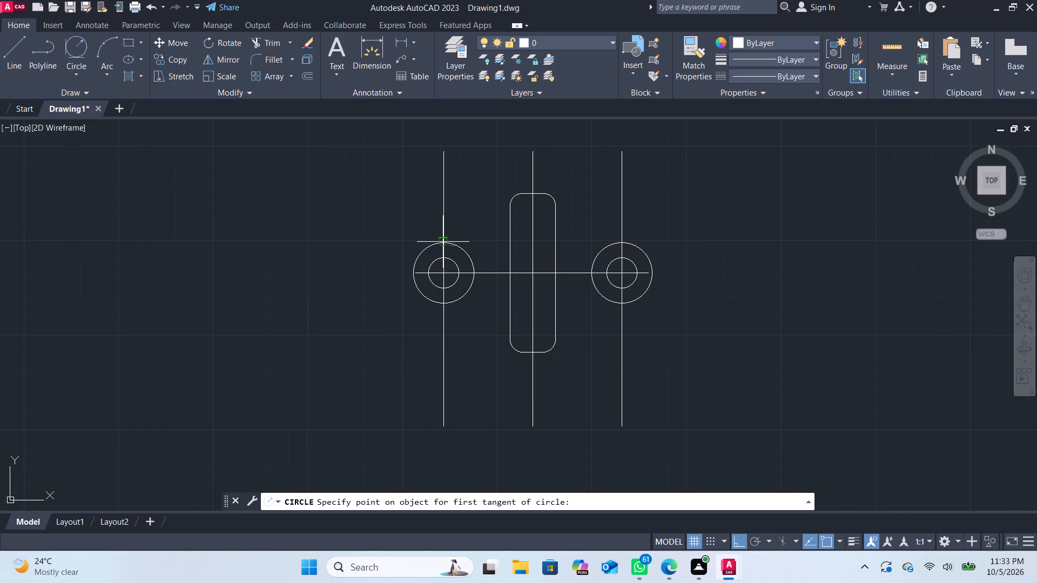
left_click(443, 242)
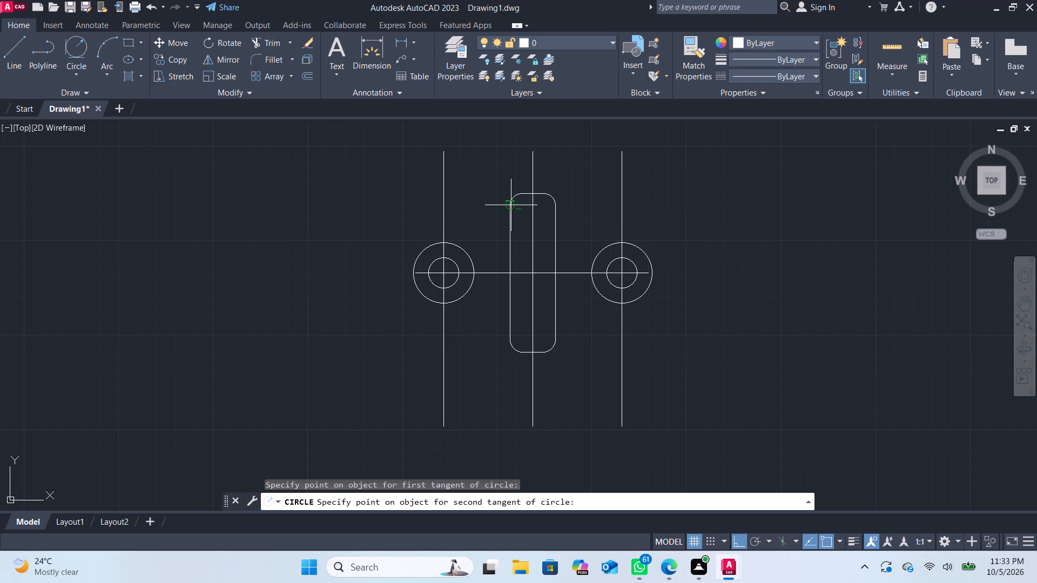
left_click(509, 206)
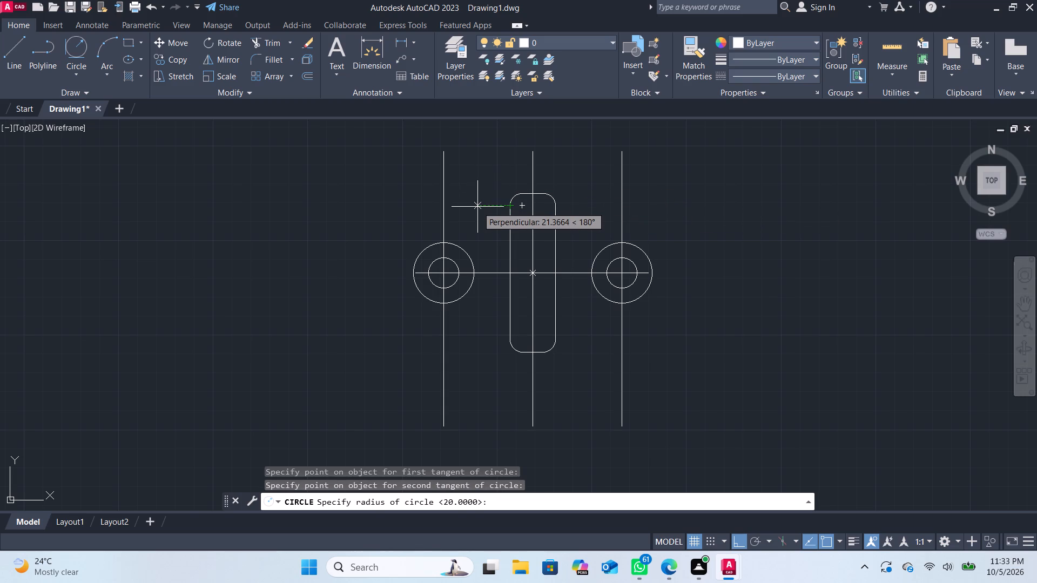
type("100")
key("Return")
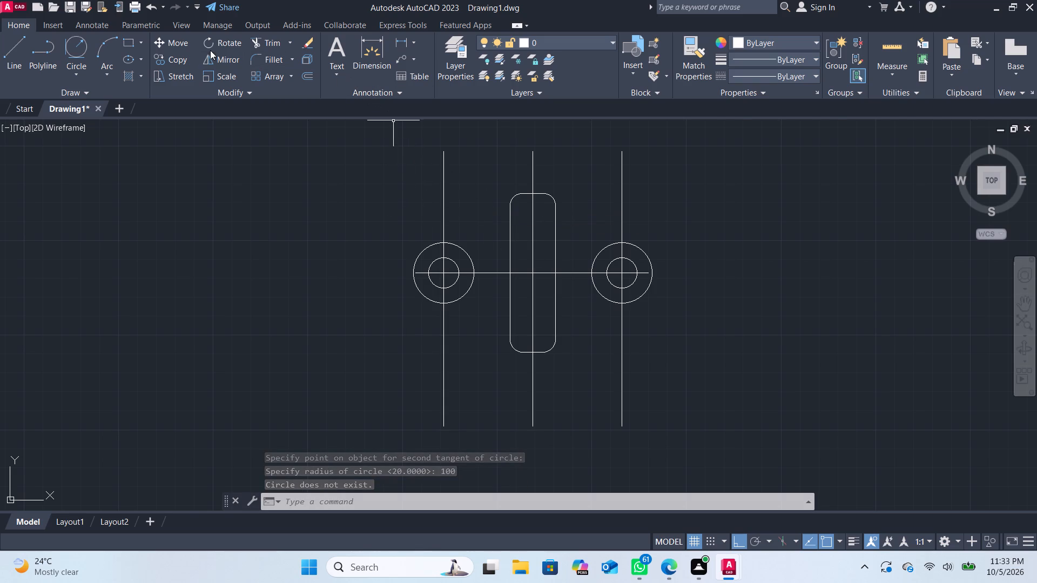
Trim the left vertical line above and inside the left circles, and the horizontal line inside the inner circle and to its left.
left_click(271, 45)
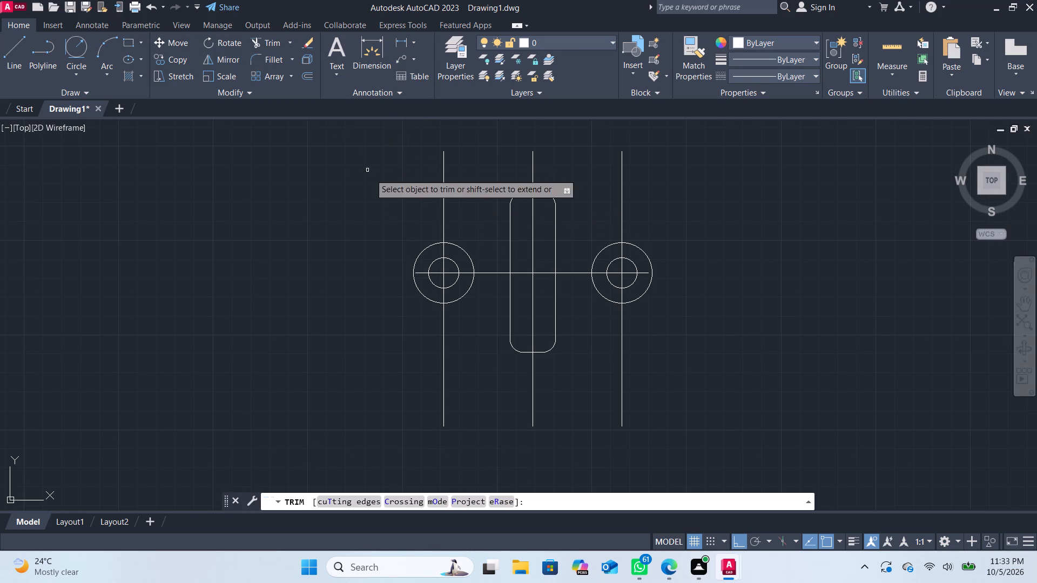
left_click(445, 226)
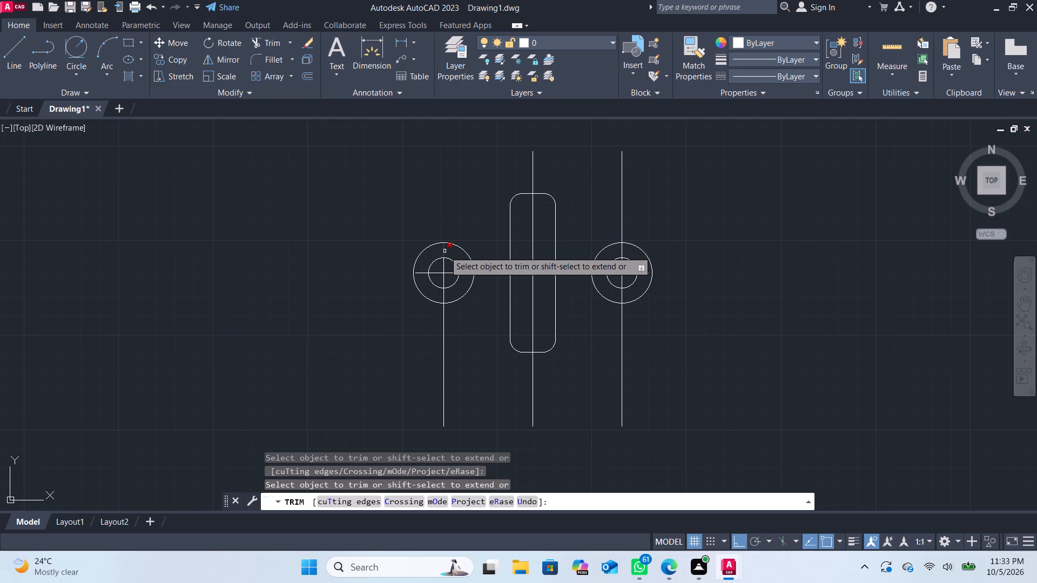
left_click(445, 251)
left_click(443, 268)
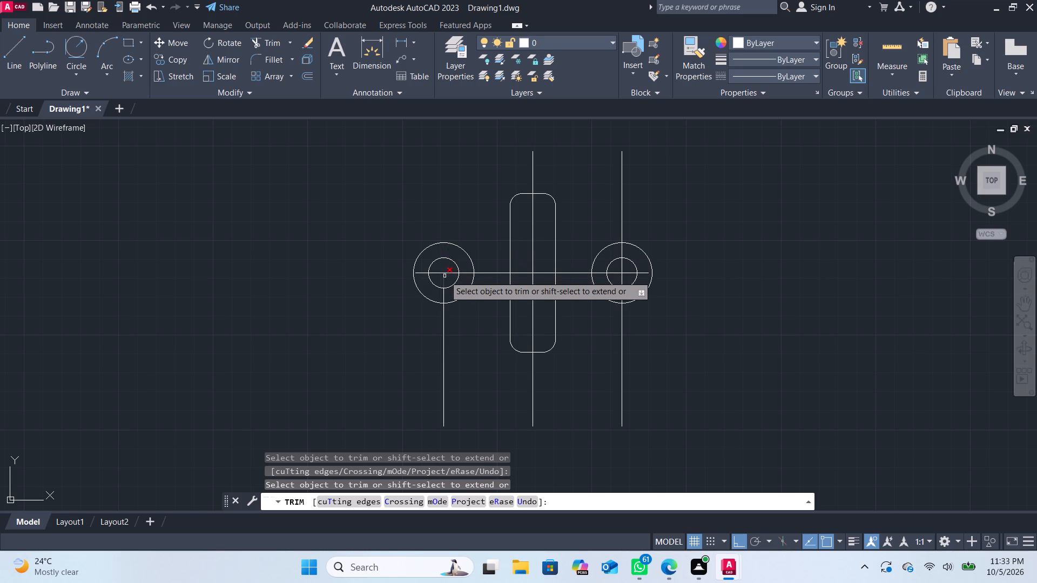
left_click_drag(445, 276, 446, 270)
left_click_drag(446, 270, 446, 277)
left_click(446, 275)
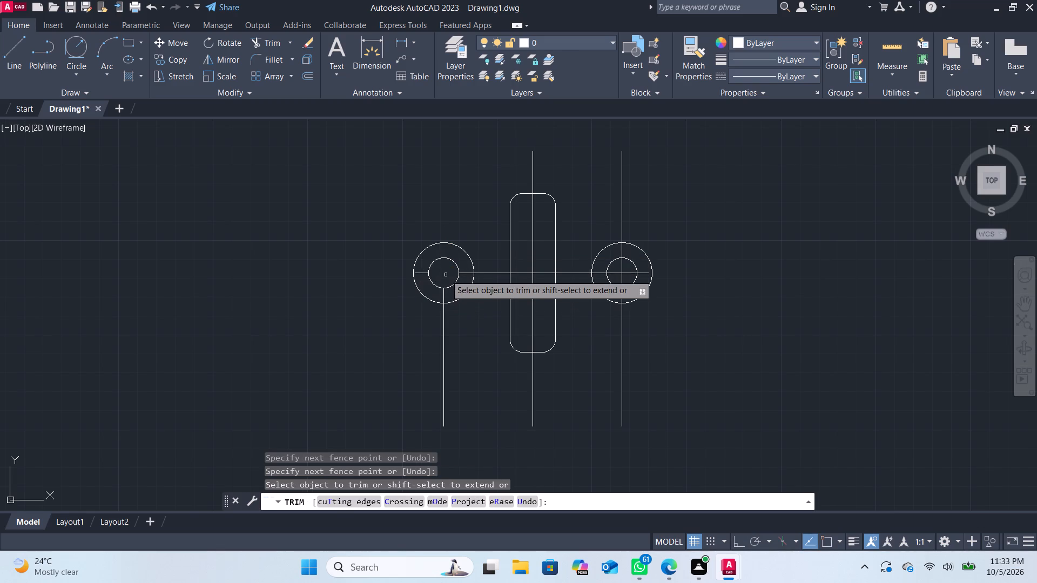
left_click(445, 298)
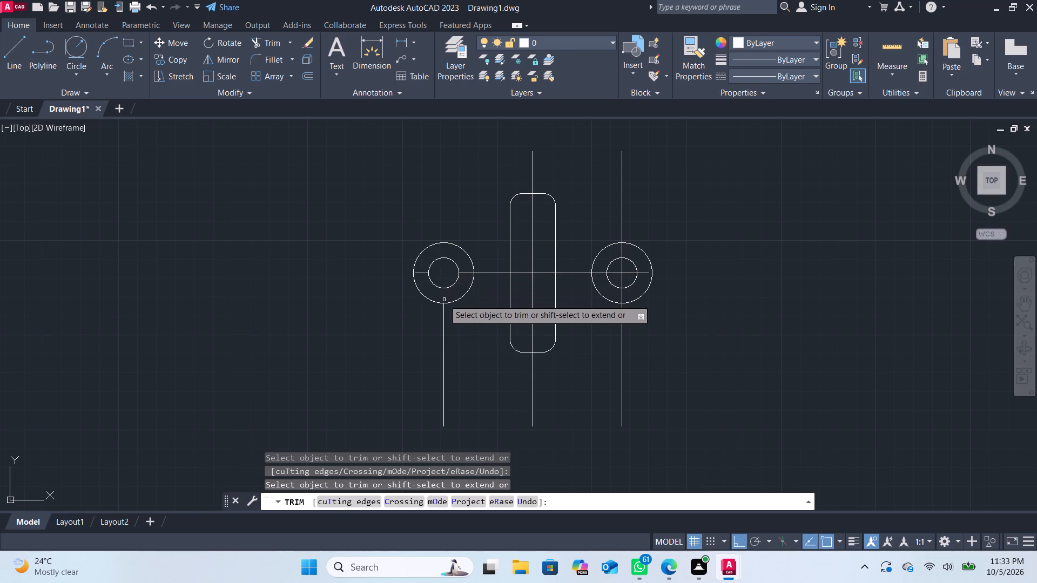
left_click(420, 274)
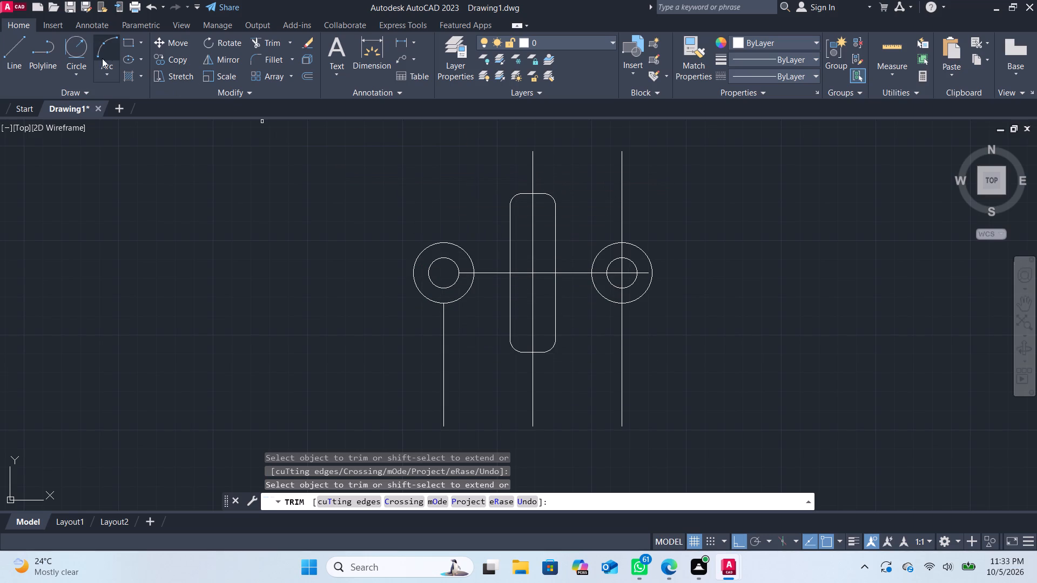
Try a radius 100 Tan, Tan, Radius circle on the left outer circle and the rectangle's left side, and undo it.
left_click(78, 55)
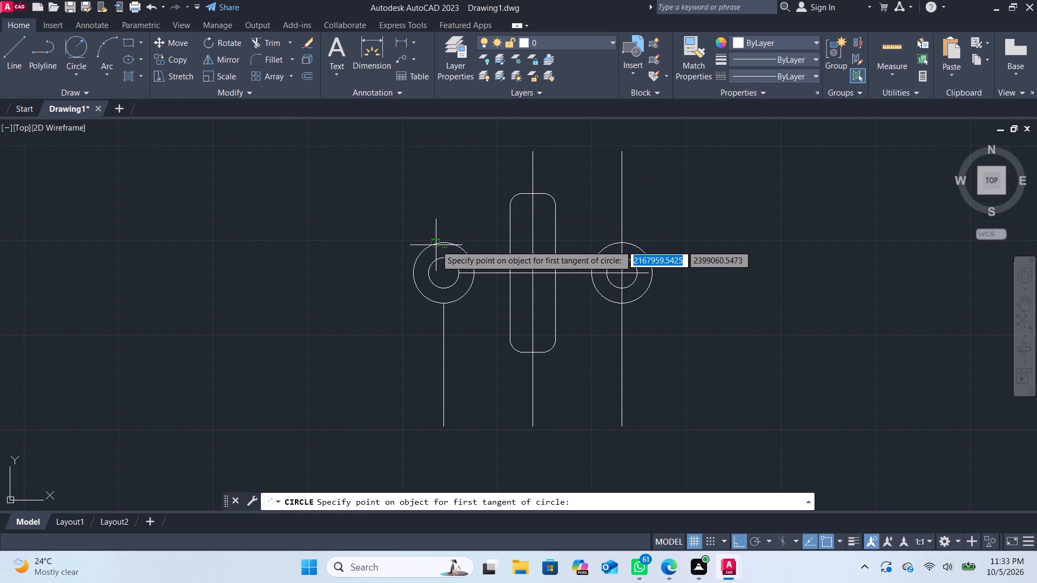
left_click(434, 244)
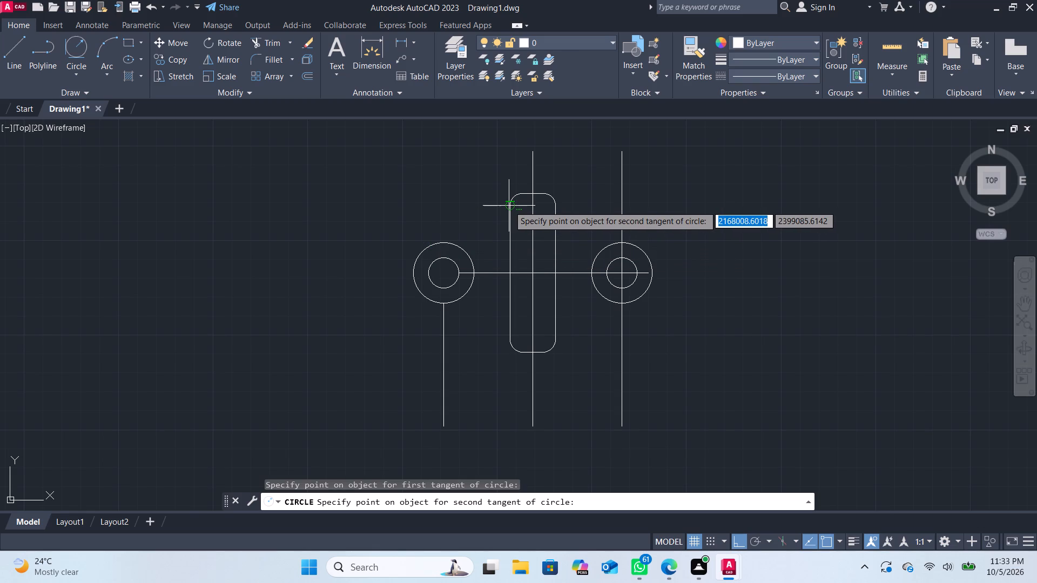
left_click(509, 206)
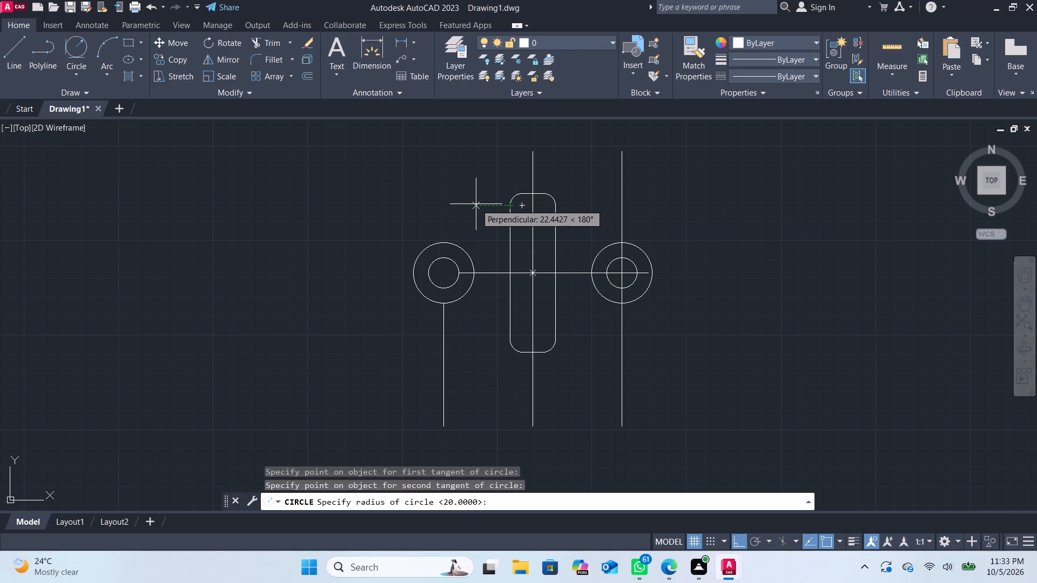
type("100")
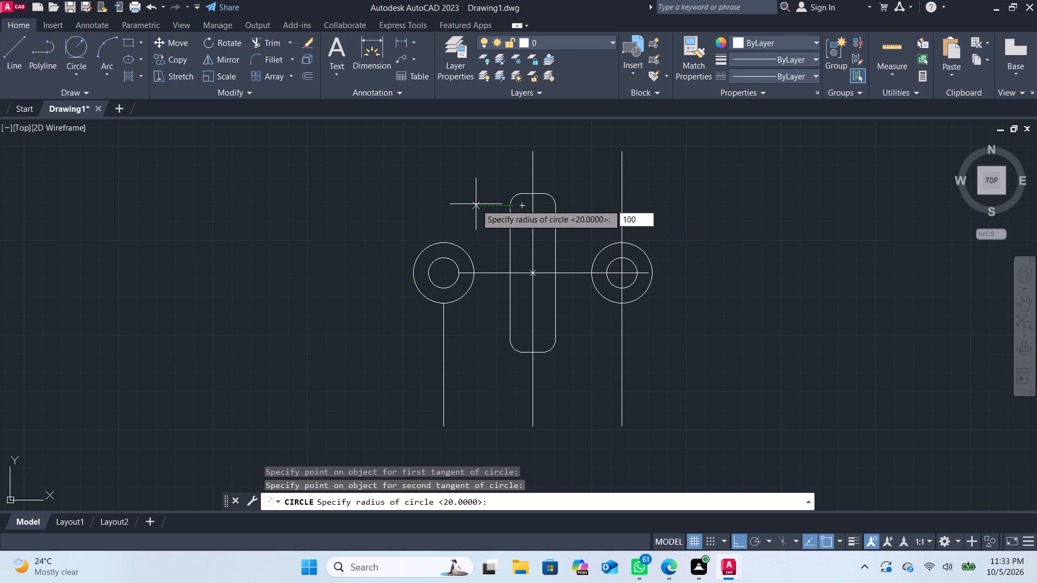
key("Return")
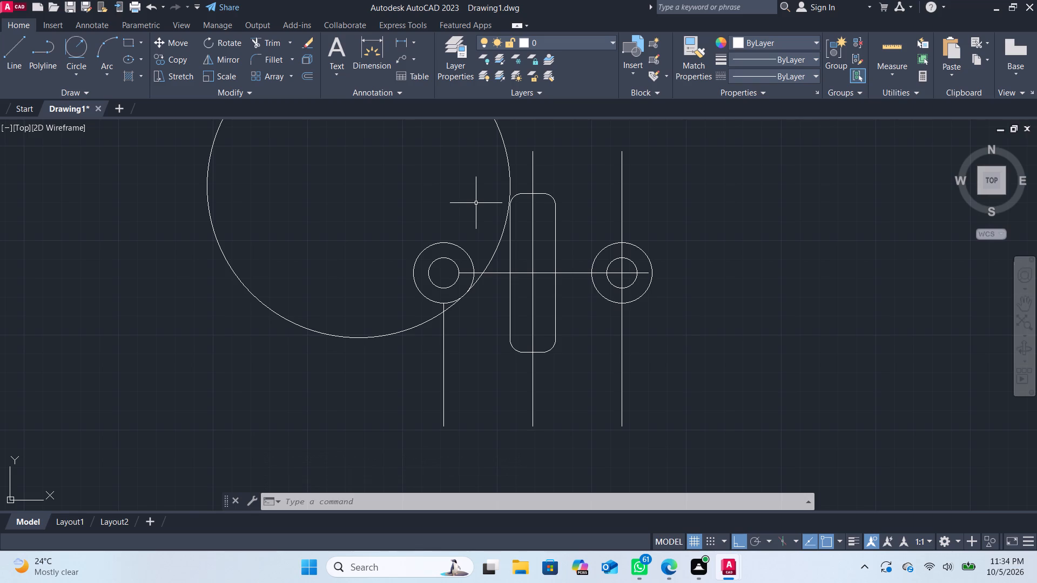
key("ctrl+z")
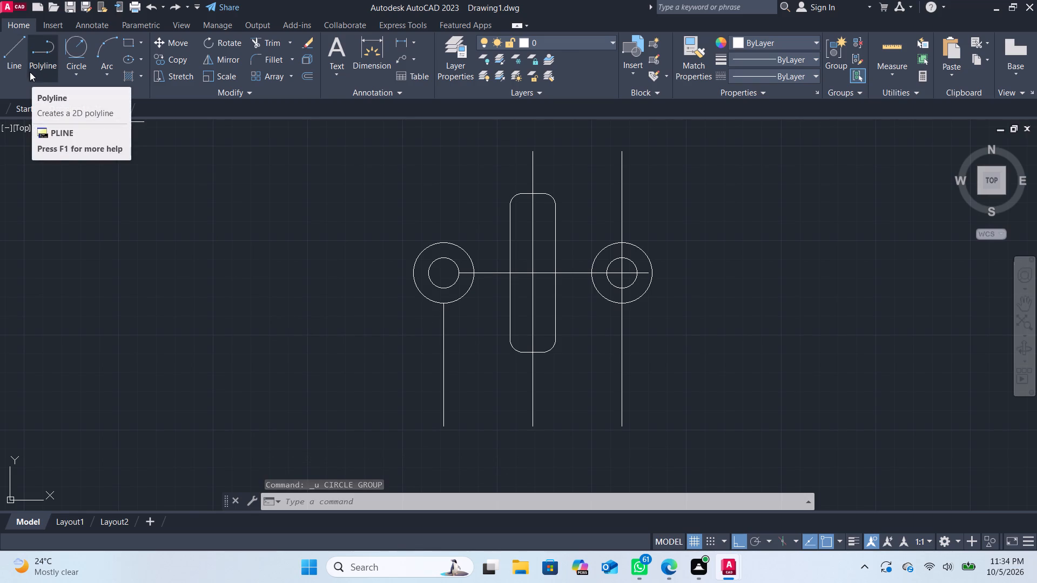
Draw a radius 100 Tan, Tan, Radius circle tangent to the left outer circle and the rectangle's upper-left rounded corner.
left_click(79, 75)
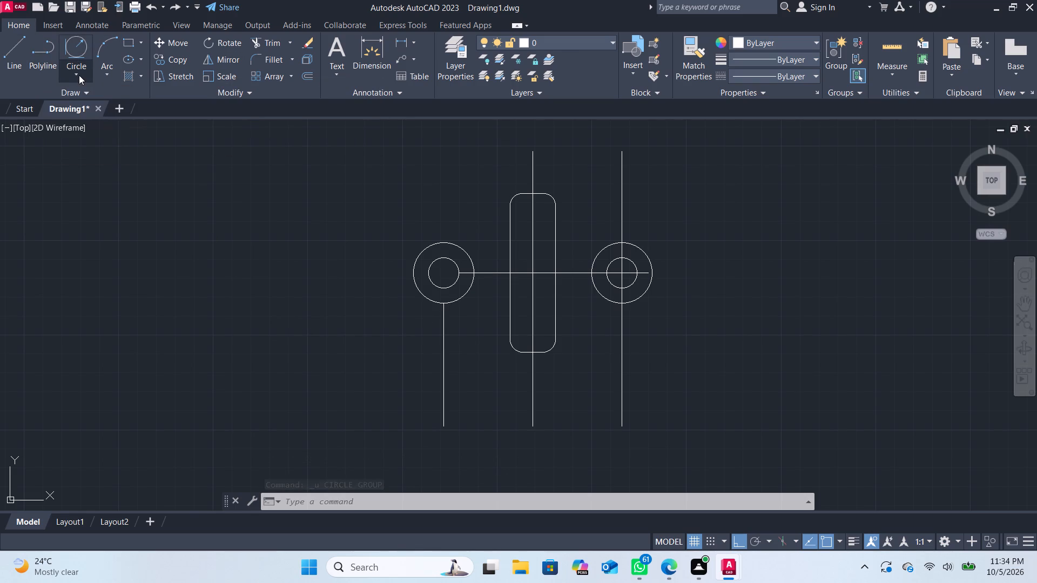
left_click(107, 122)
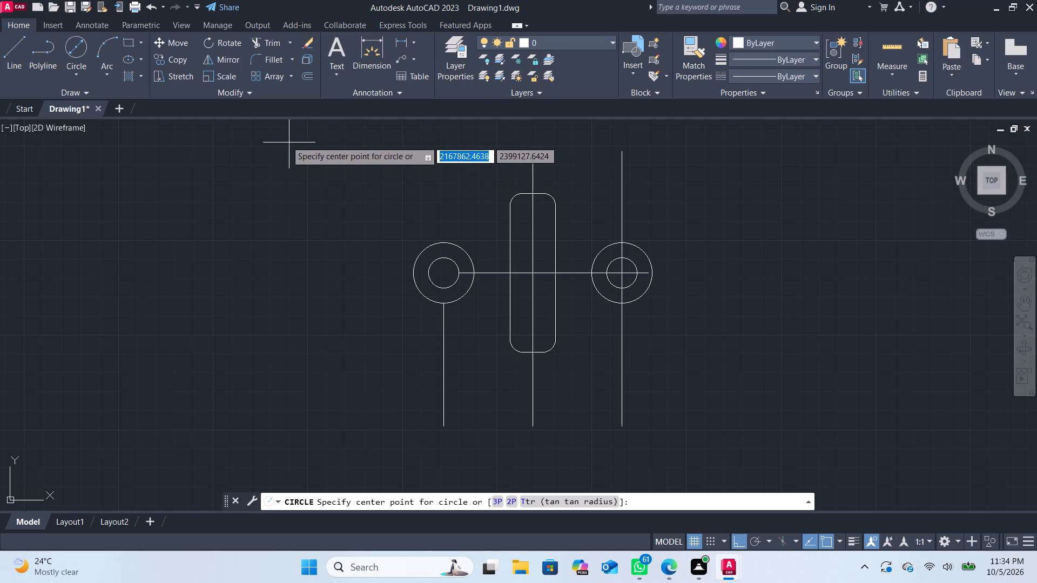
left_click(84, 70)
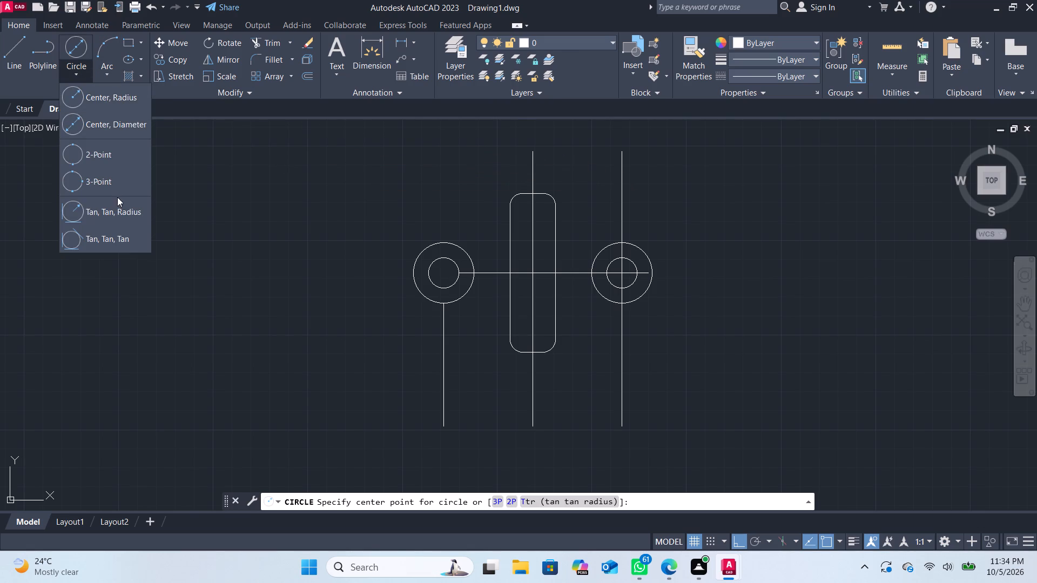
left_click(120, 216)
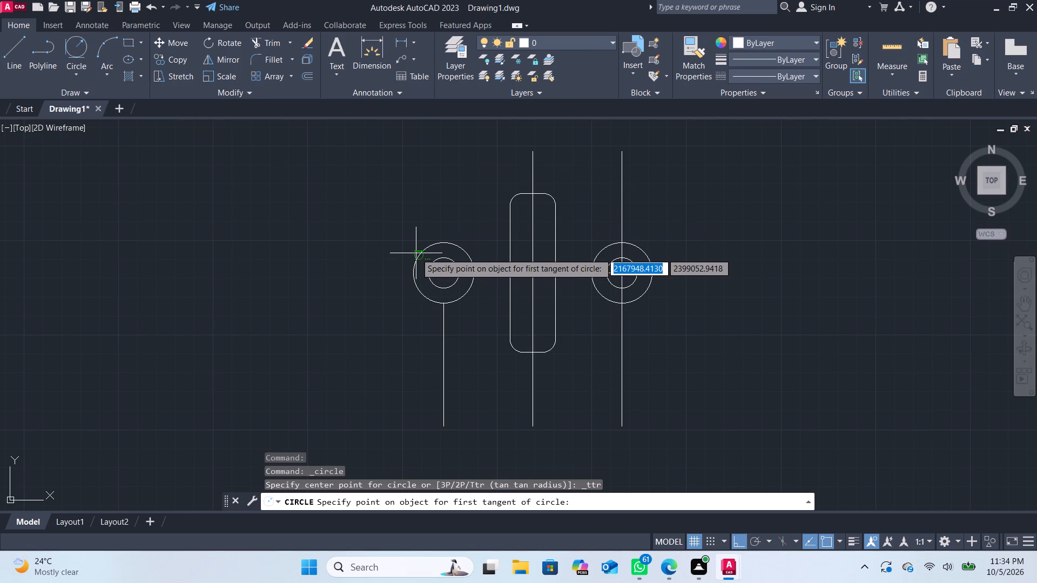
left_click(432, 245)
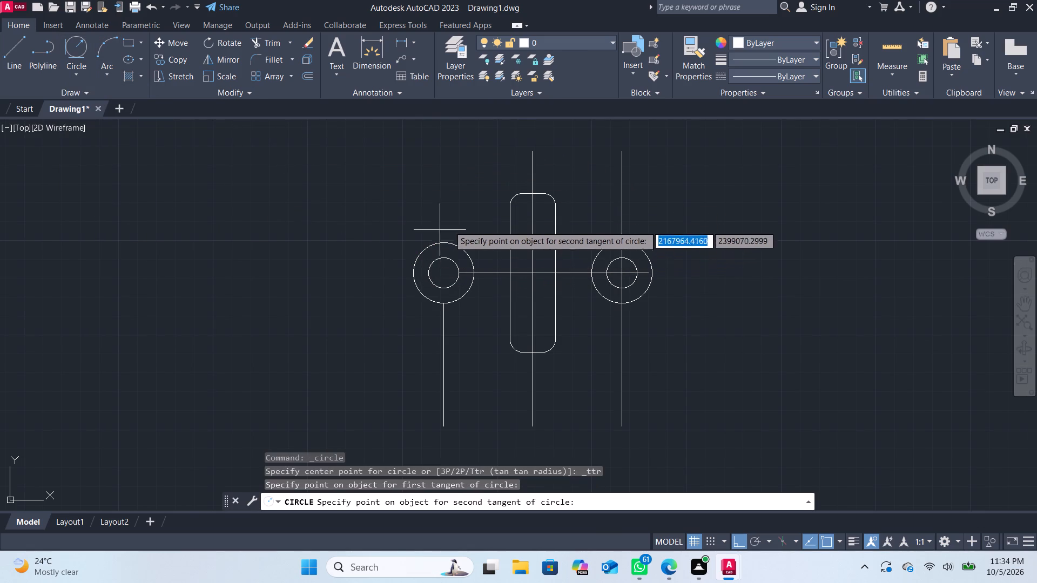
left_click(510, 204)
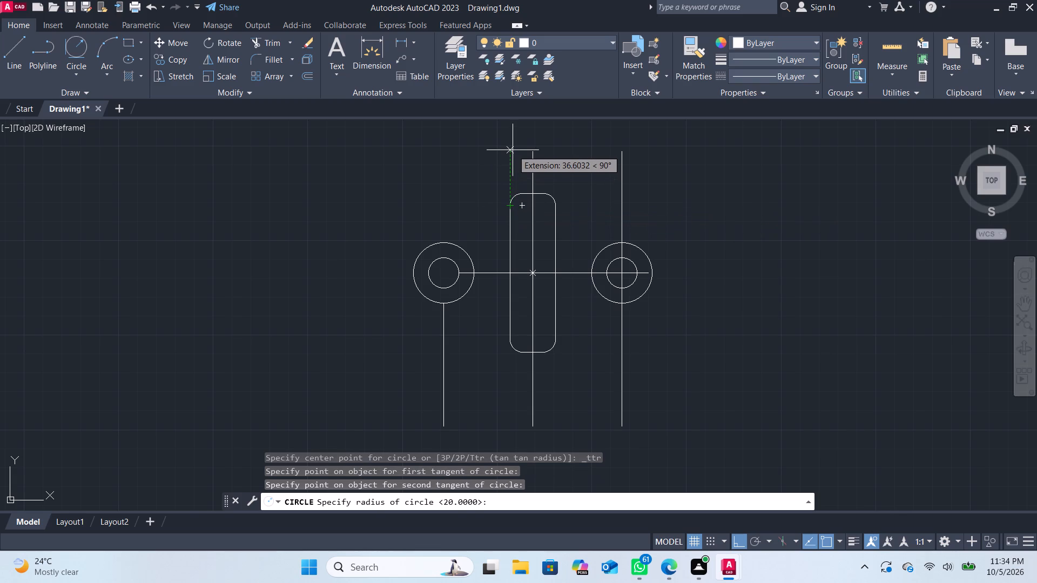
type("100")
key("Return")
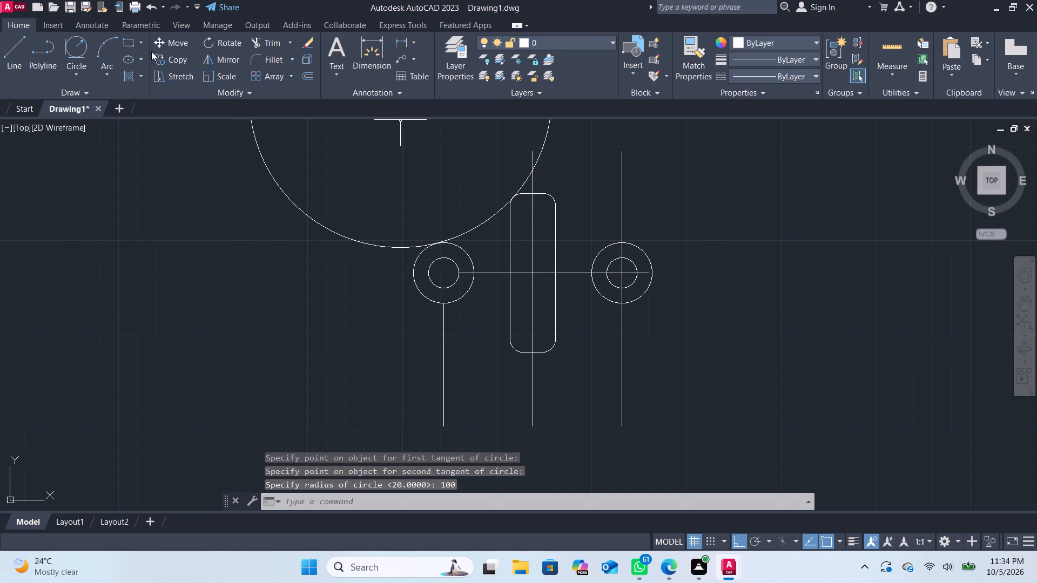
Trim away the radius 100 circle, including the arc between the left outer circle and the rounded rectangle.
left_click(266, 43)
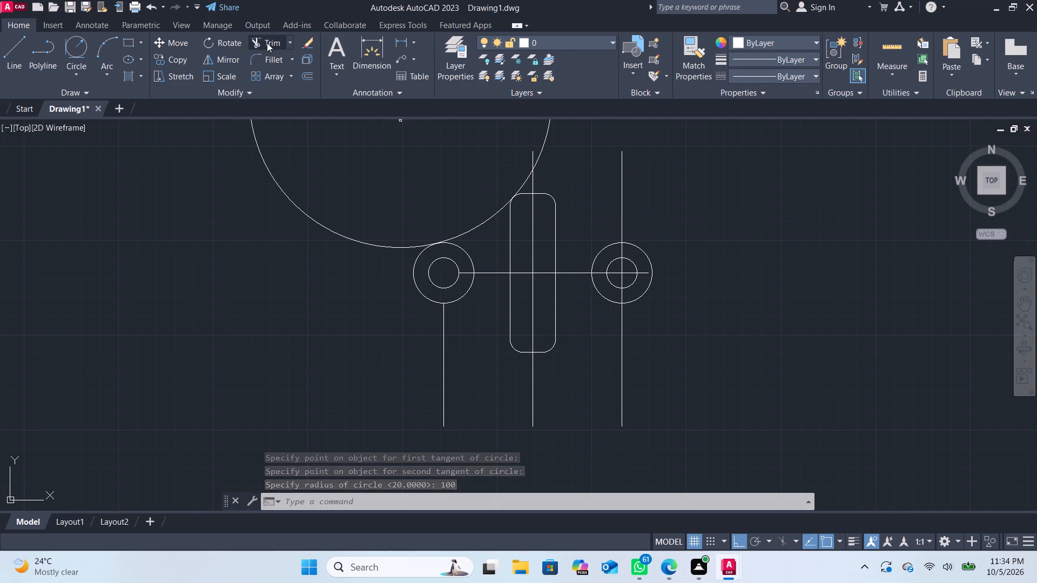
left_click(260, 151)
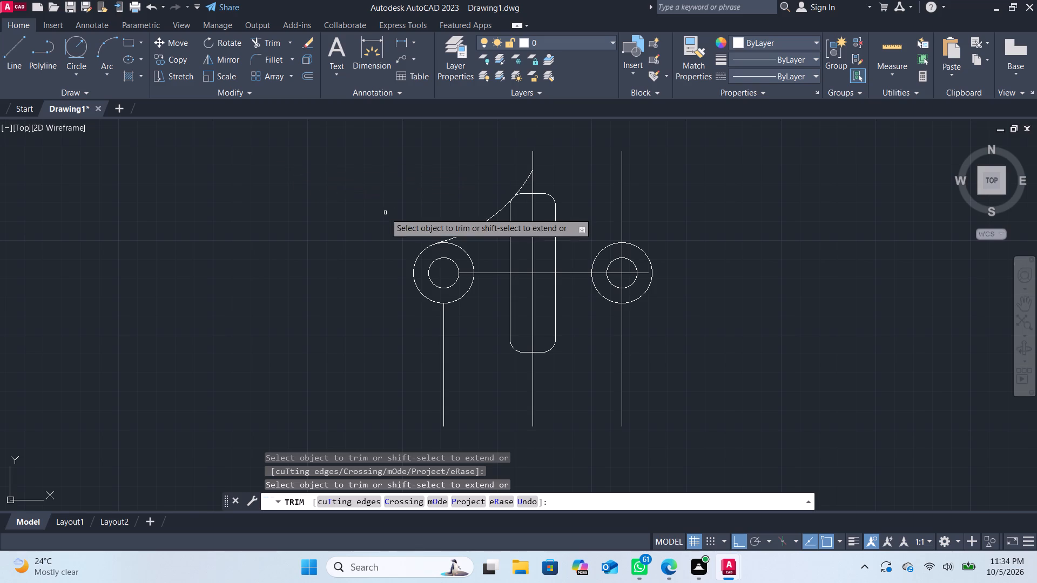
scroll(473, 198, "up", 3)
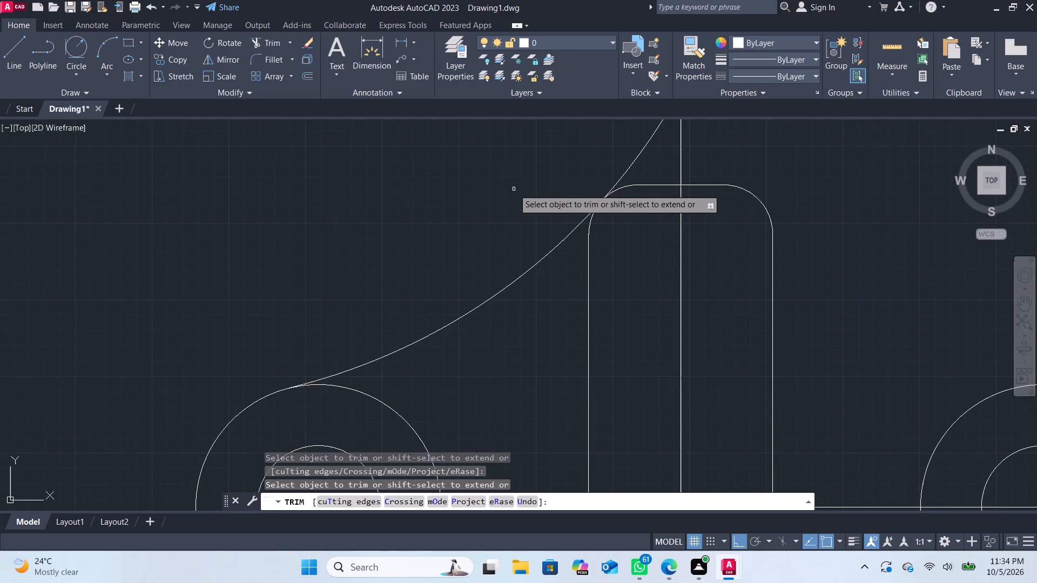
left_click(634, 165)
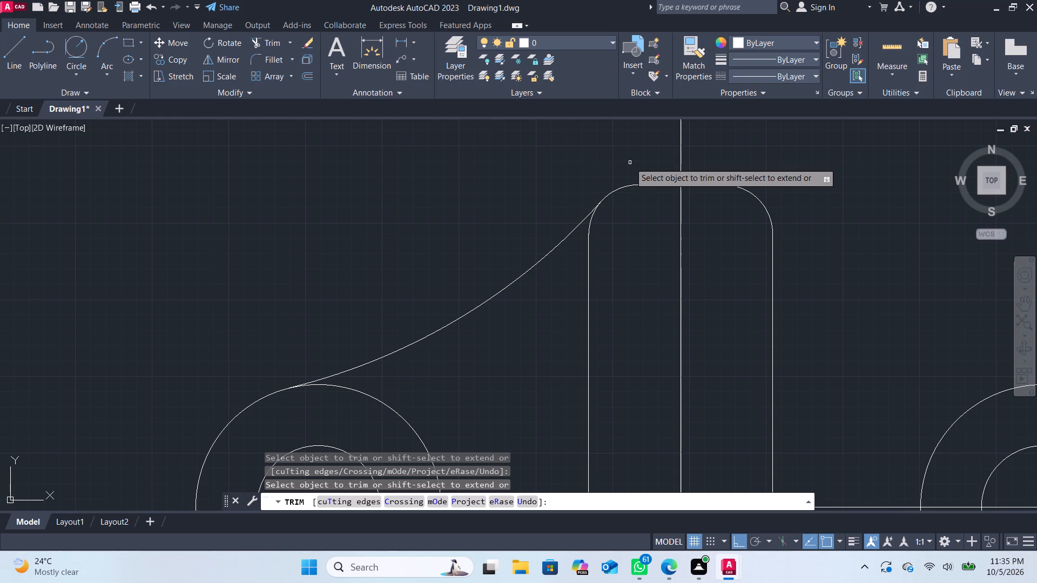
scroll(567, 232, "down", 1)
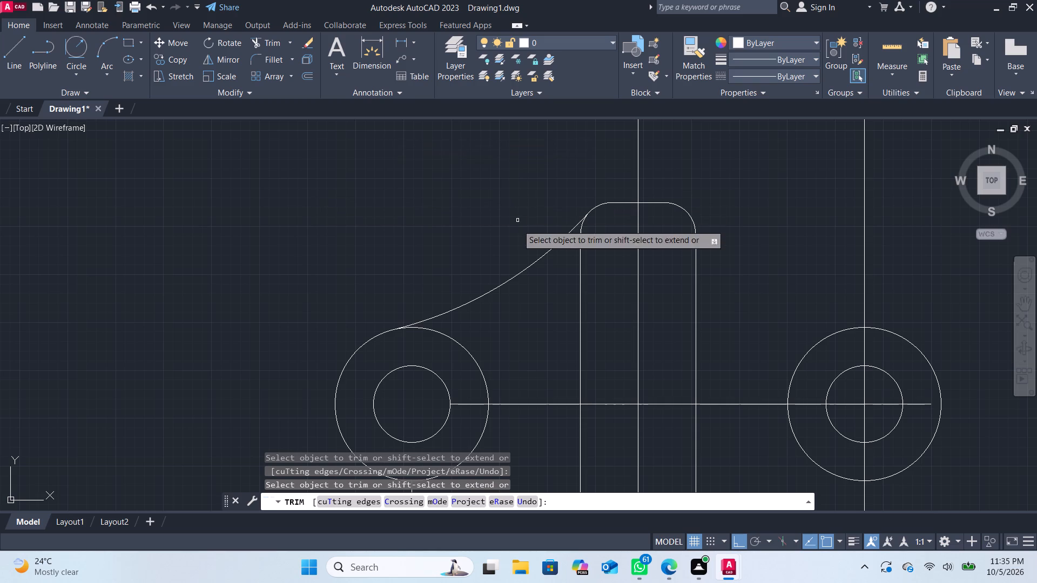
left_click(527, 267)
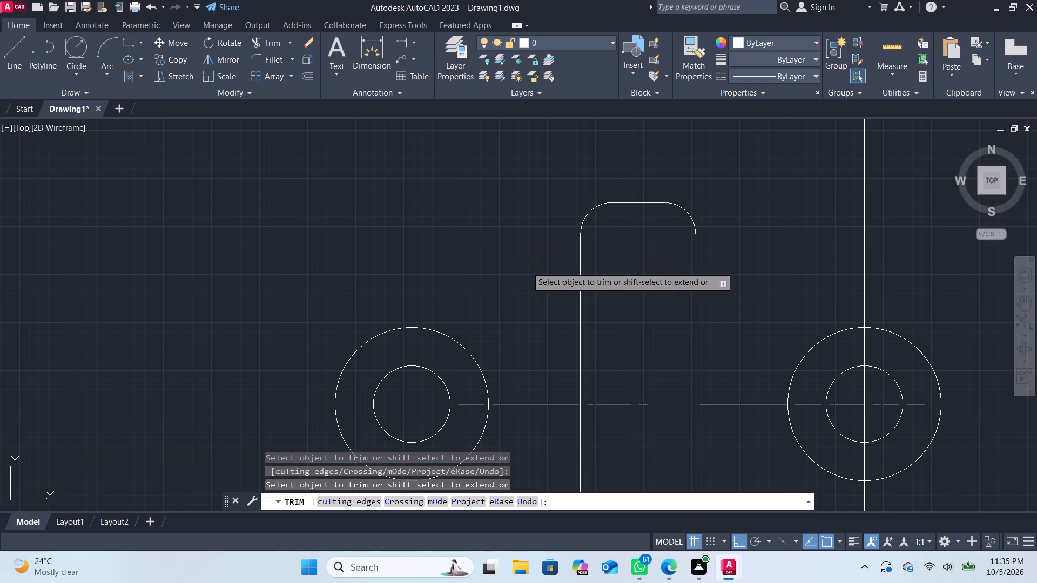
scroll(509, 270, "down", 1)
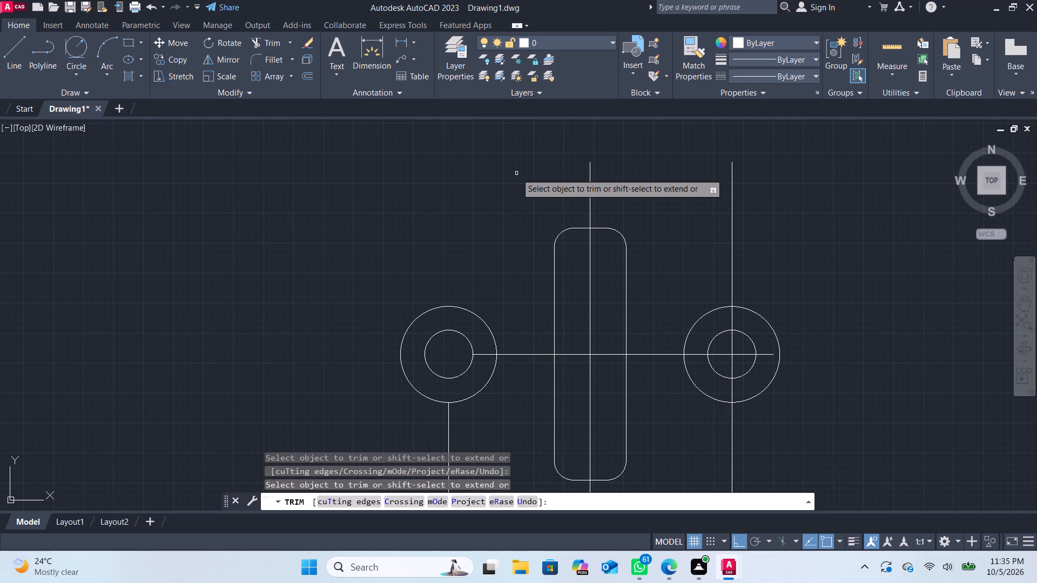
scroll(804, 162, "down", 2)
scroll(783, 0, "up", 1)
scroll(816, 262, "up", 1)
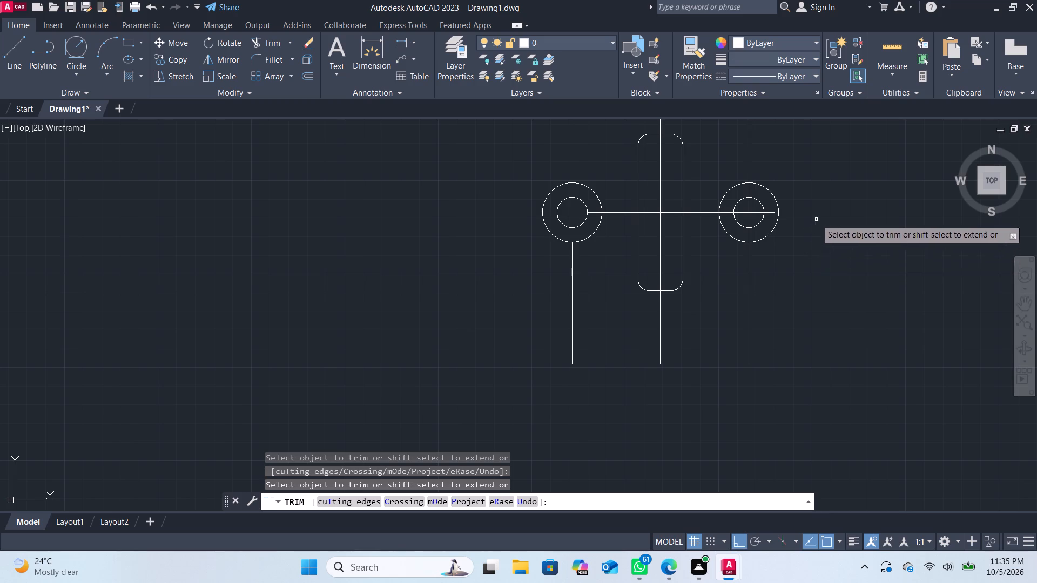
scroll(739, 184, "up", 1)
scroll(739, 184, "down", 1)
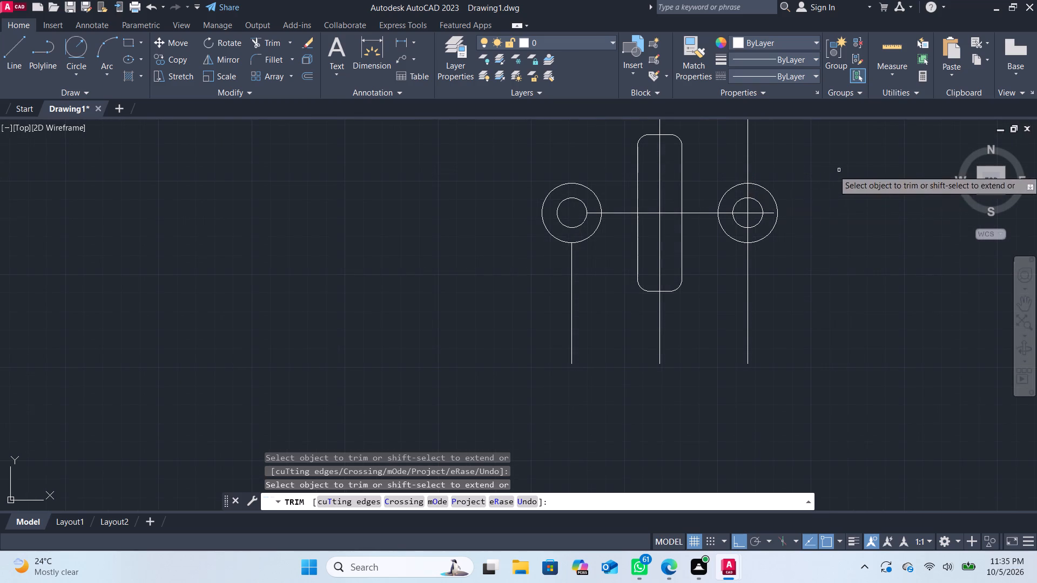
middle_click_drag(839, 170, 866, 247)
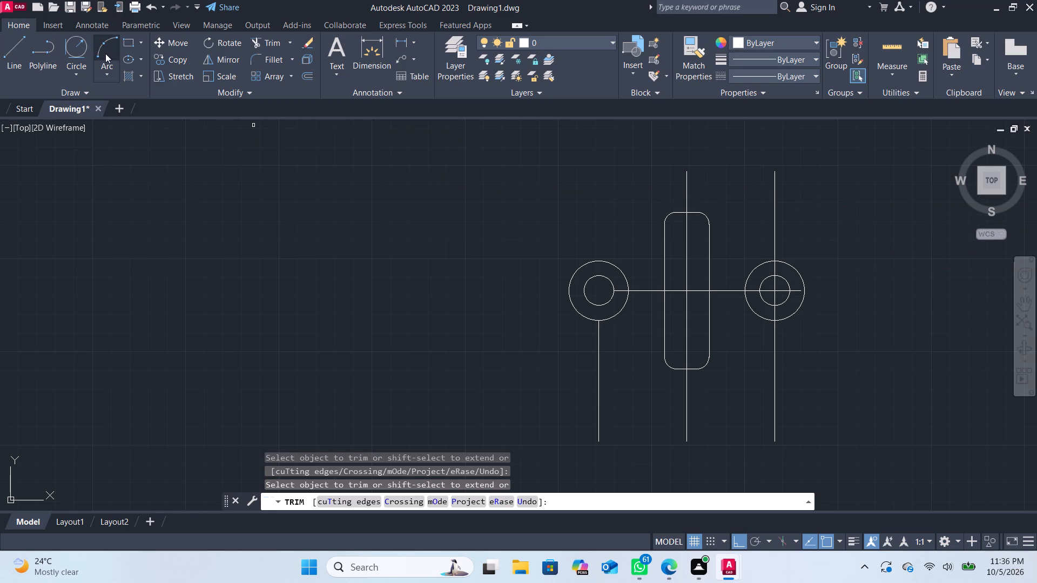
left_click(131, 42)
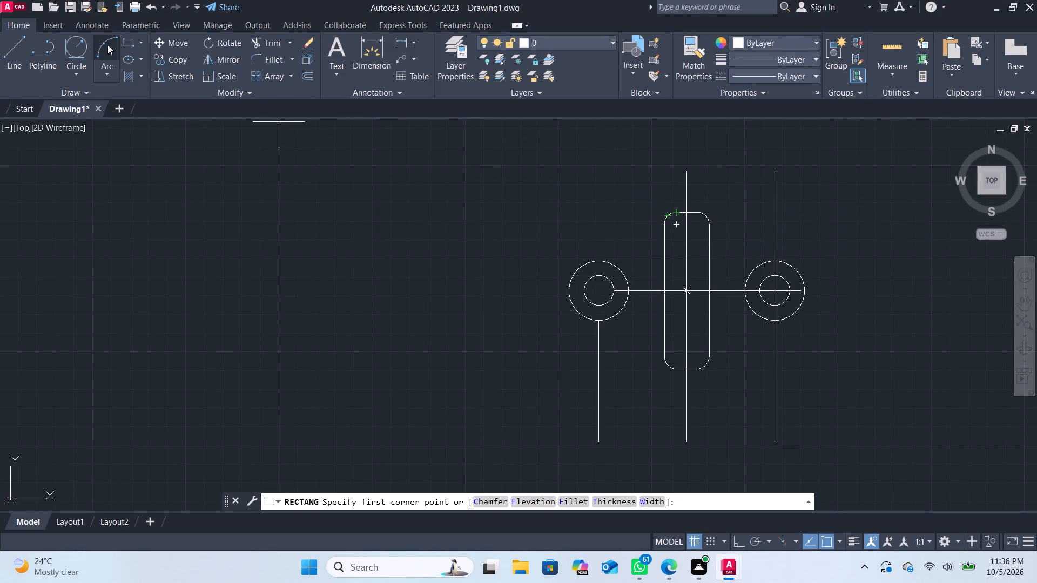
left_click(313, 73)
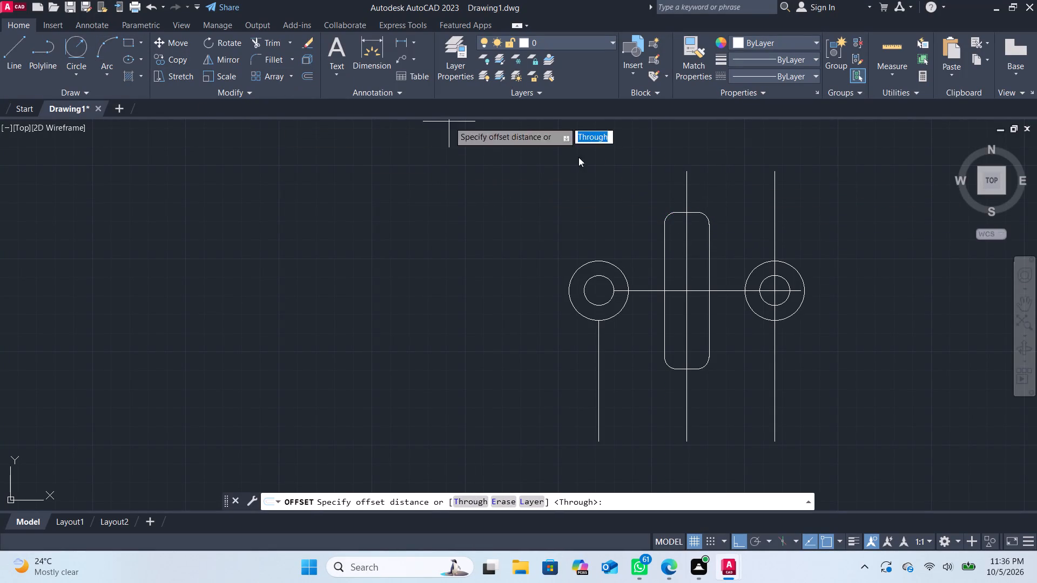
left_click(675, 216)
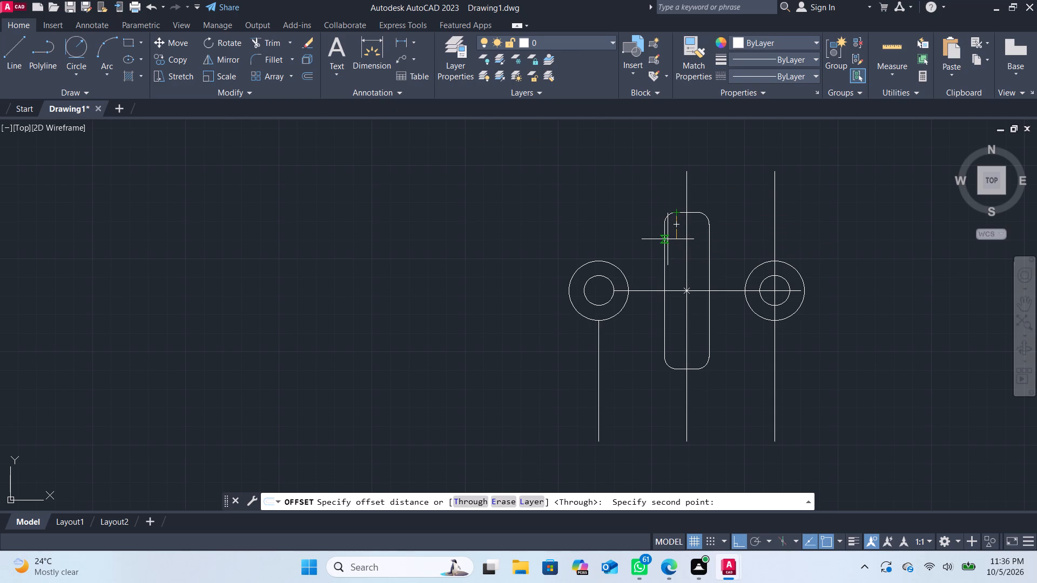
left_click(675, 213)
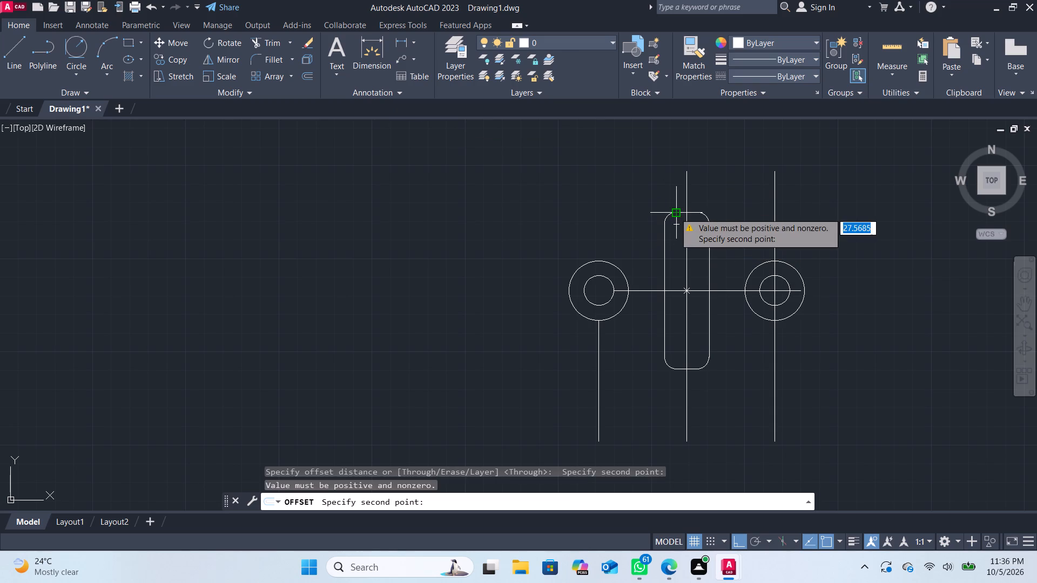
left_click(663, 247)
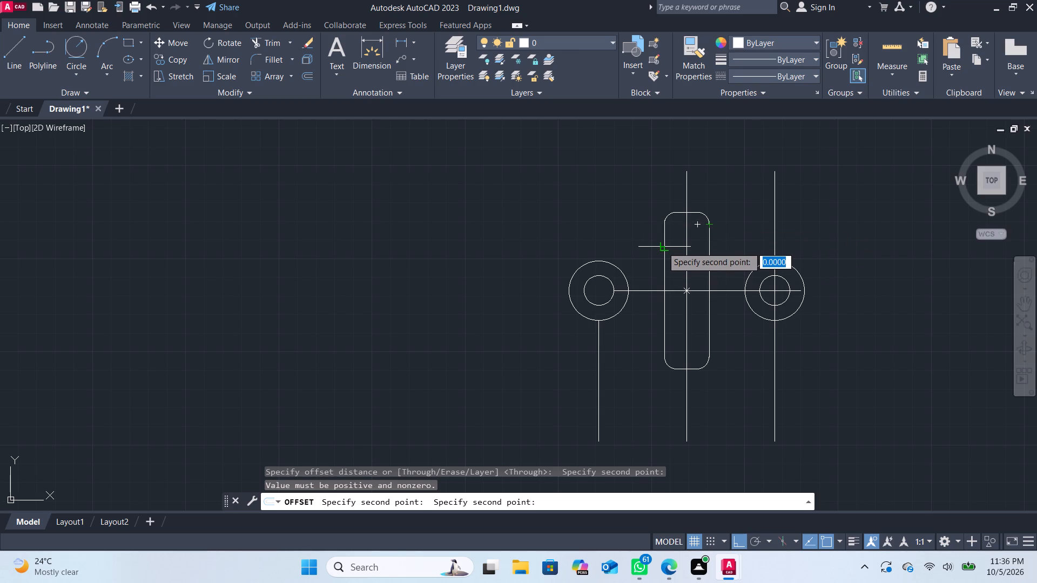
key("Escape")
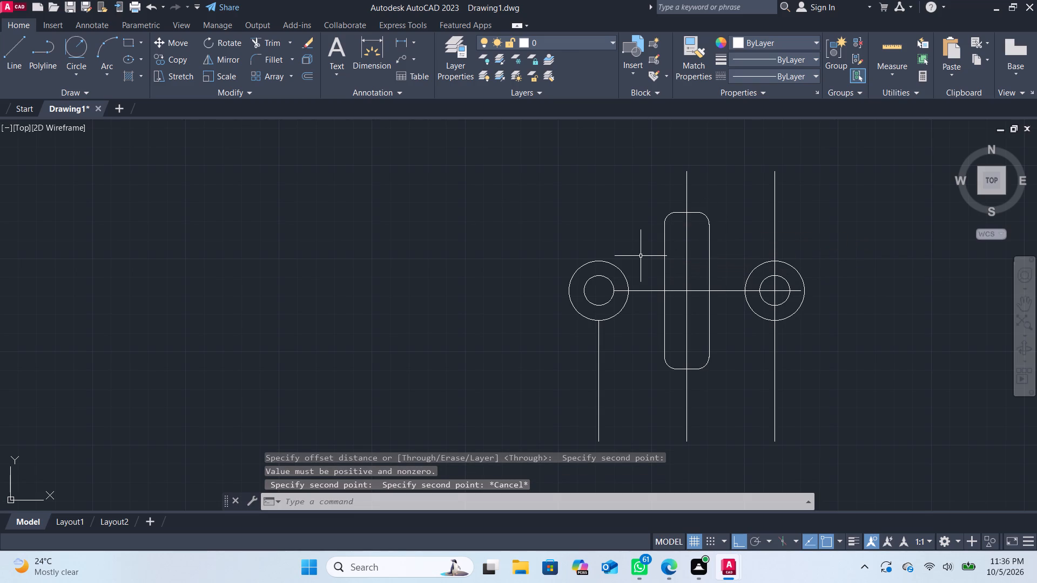
Offset the rounded rectangle outward with the Through option, giving the outer outline a corner radius of about 17.
key("o")
type("ff")
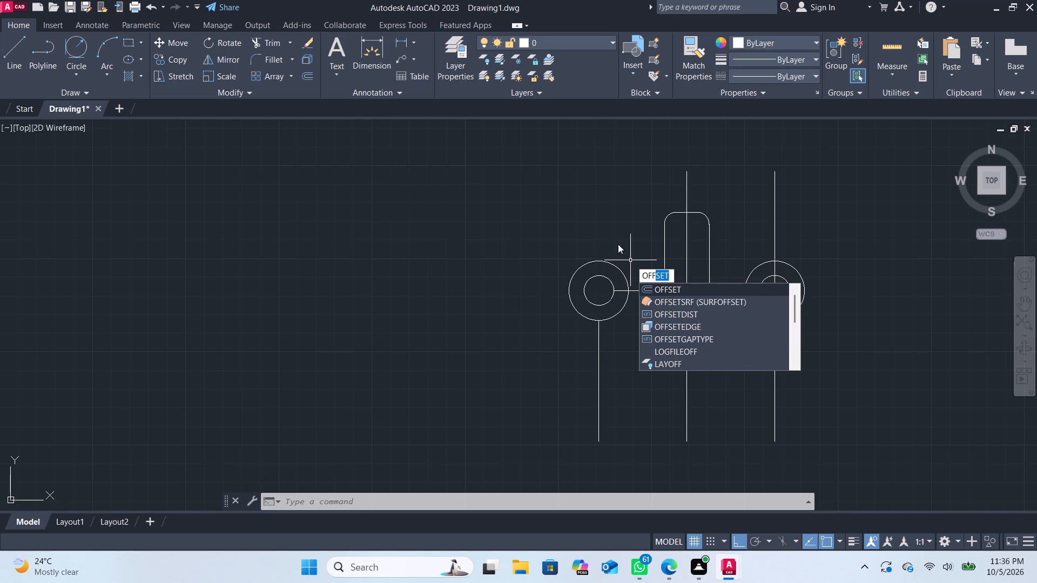
left_click(673, 287)
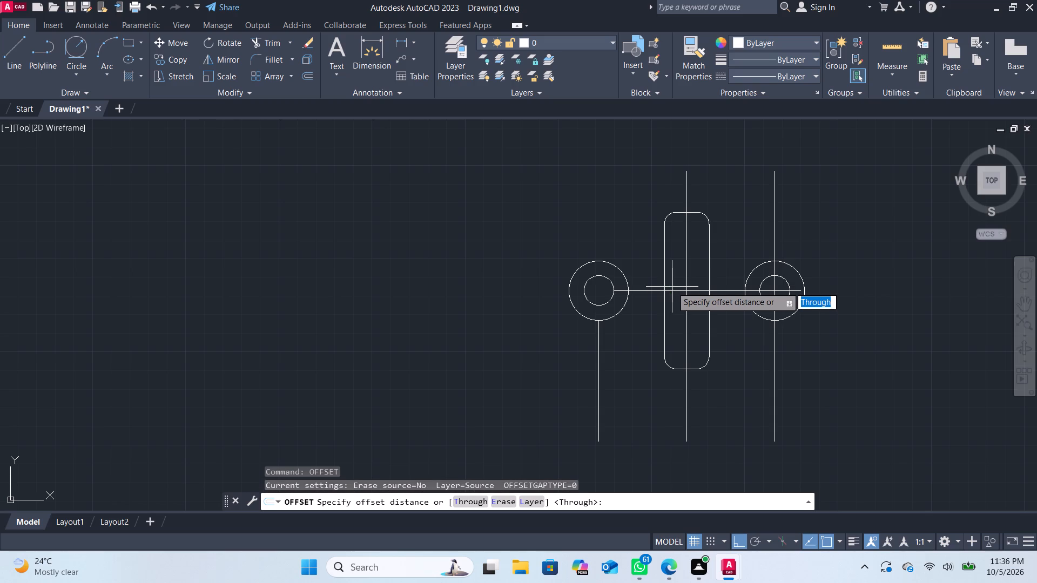
left_click(477, 507)
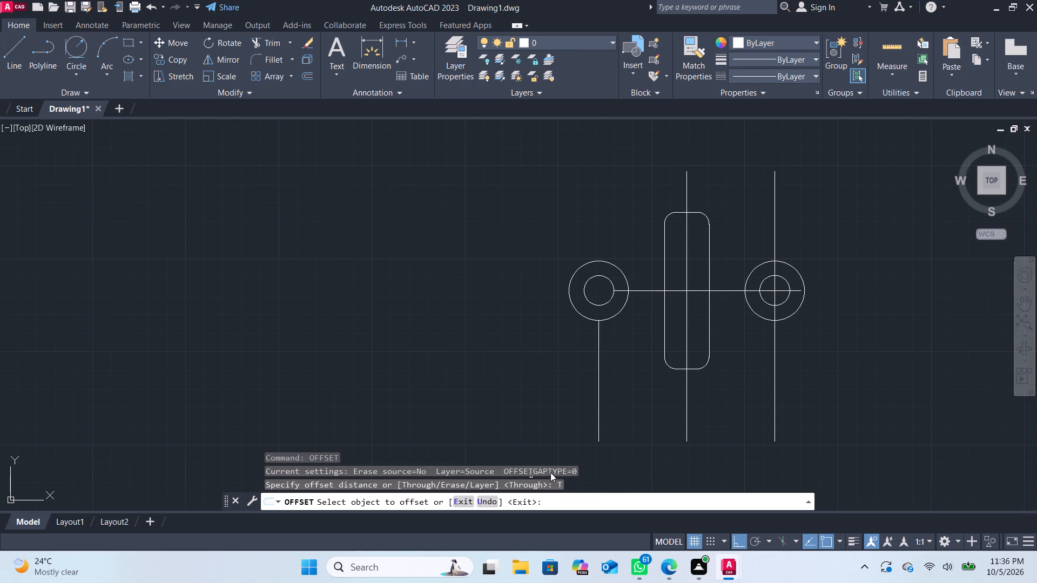
key("5")
key("Return")
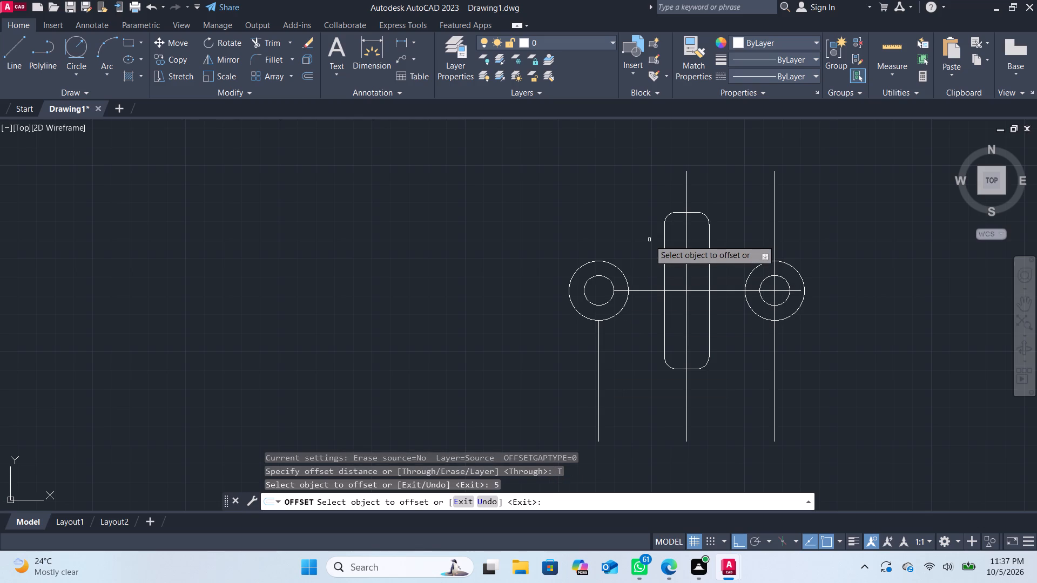
left_click(664, 222)
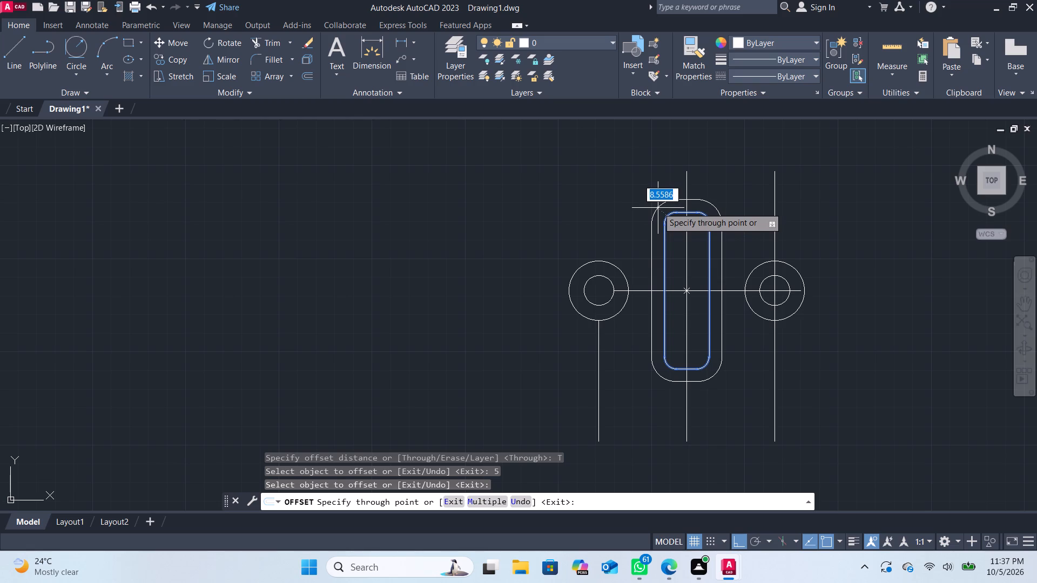
left_click(658, 207)
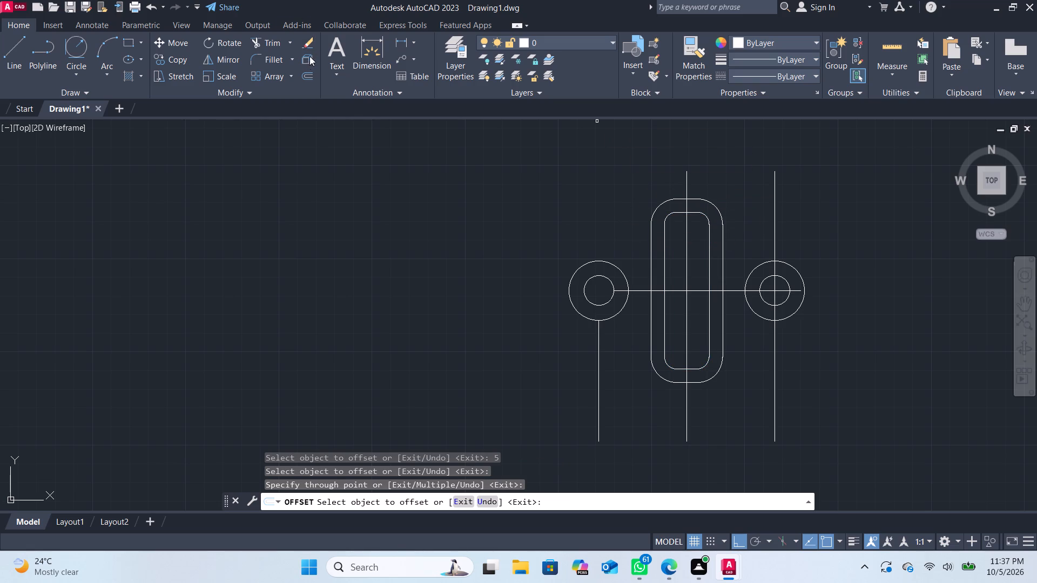
Add a radius dimension to the upper-right corner of the outer rounded rectangle.
left_click(280, 60)
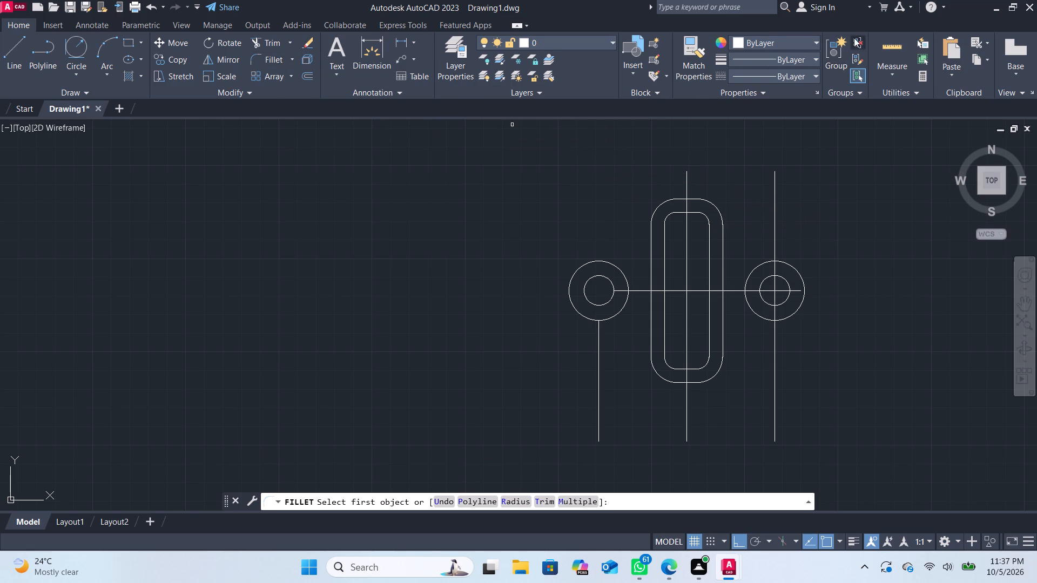
left_click(410, 40)
left_click(436, 182)
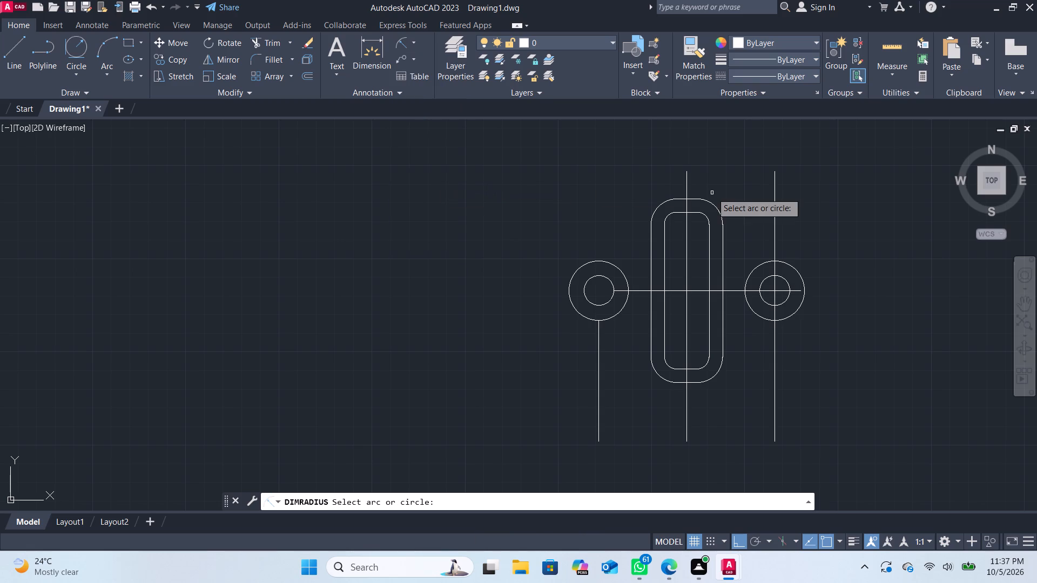
left_click(713, 206)
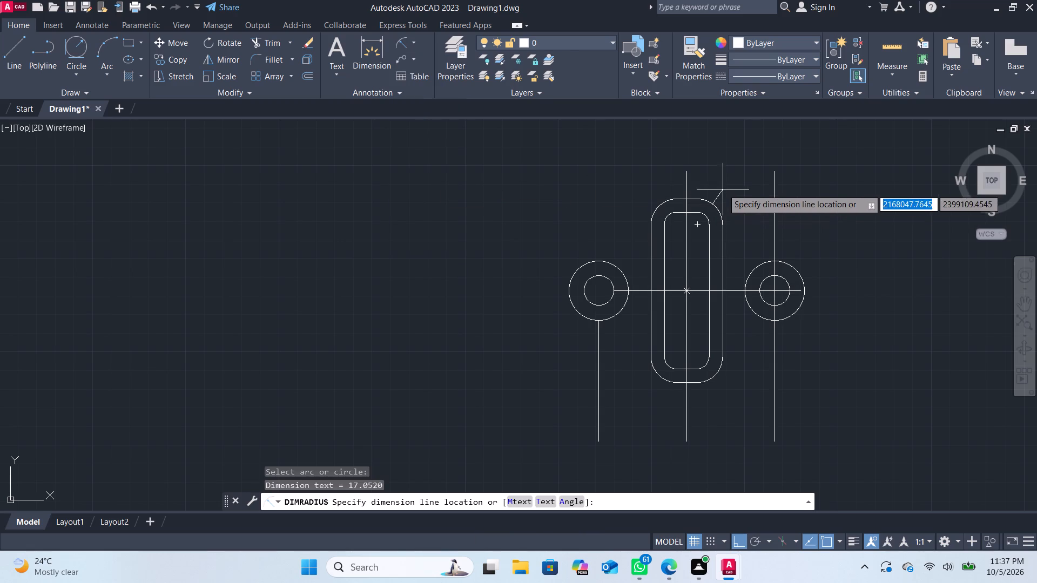
left_click(728, 179)
scroll(748, 164, "up", 3)
scroll(695, 212, "up", 2)
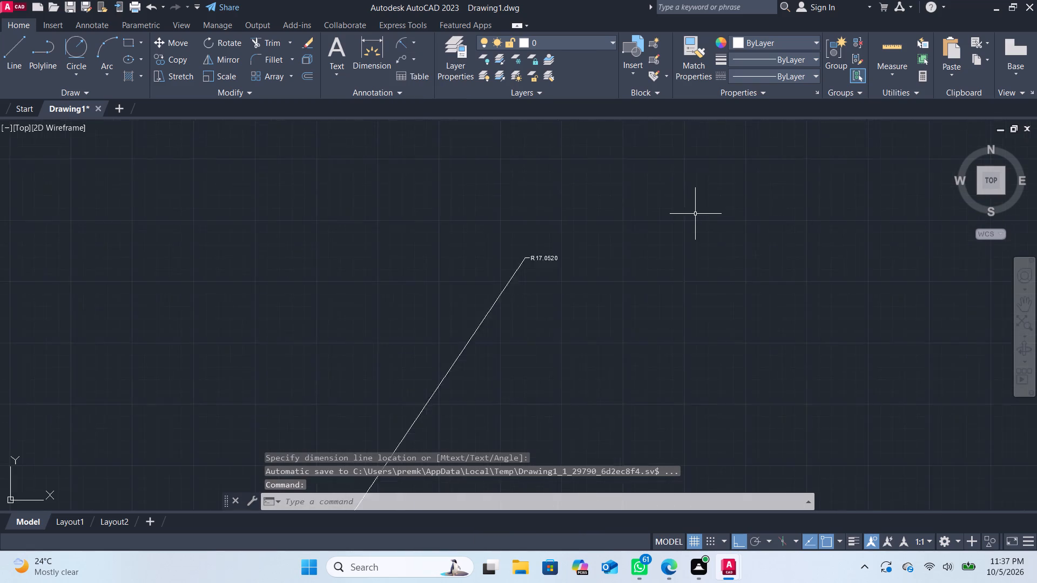
Erase the radius dimension at the outer rounded rectangle's upper-right corner.
scroll(695, 214, "up", 2)
scroll(695, 214, "down", 2)
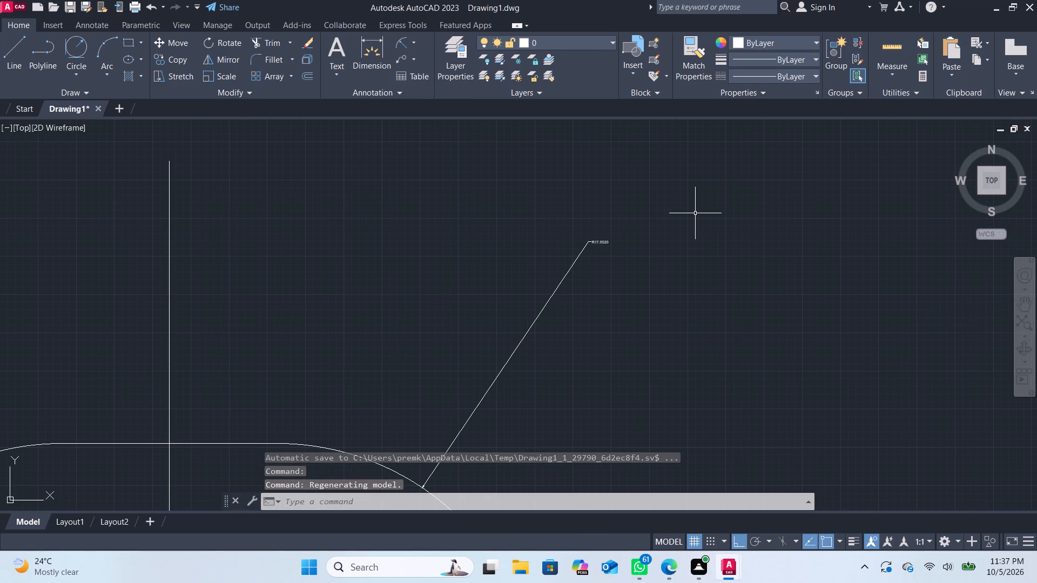
scroll(686, 212, "up", 1)
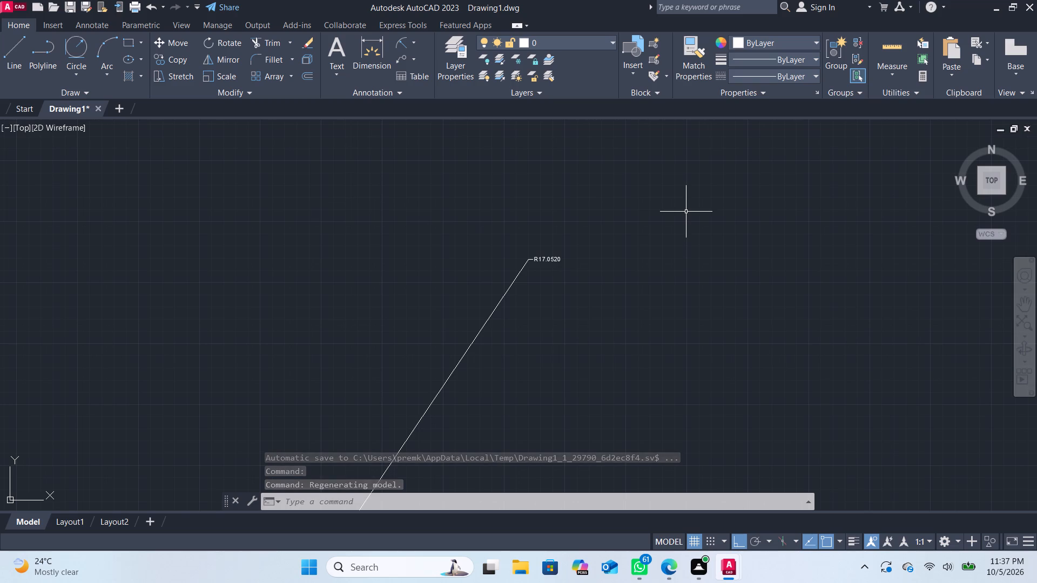
scroll(596, 209, "down", 3)
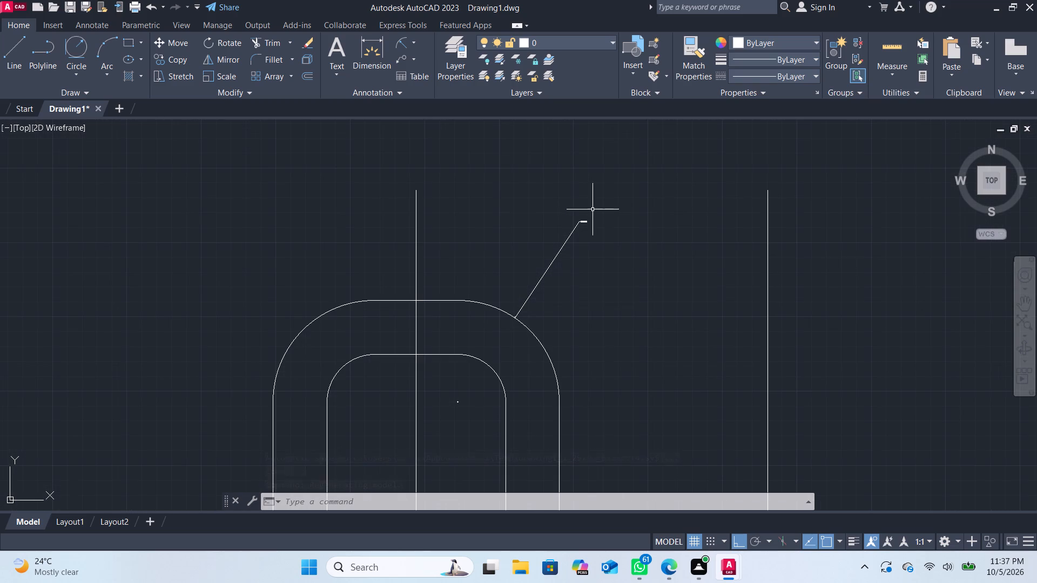
scroll(506, 204, "up", 1)
scroll(507, 204, "down", 1)
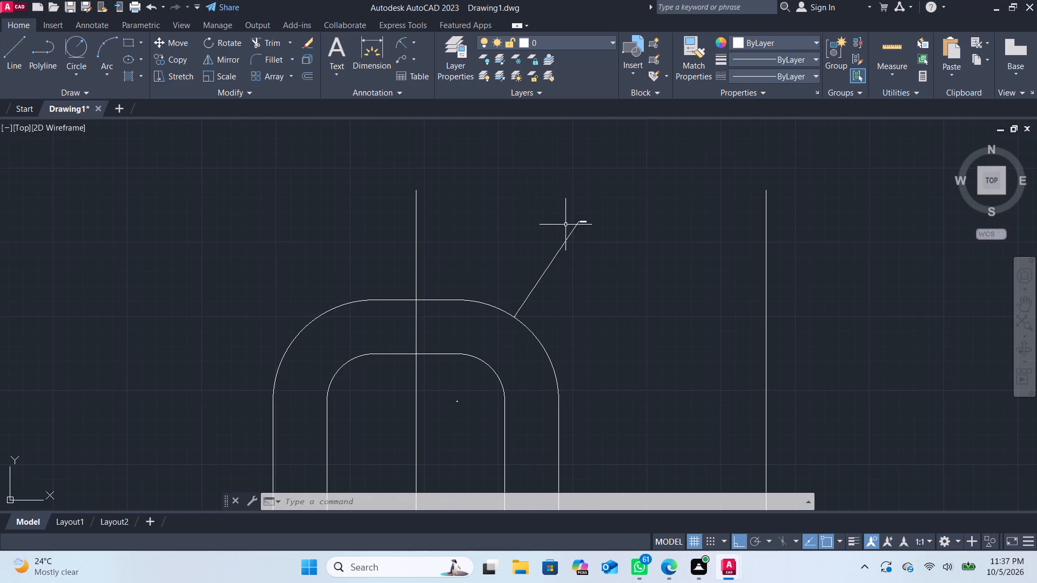
left_click(569, 235)
key("e")
key("Return")
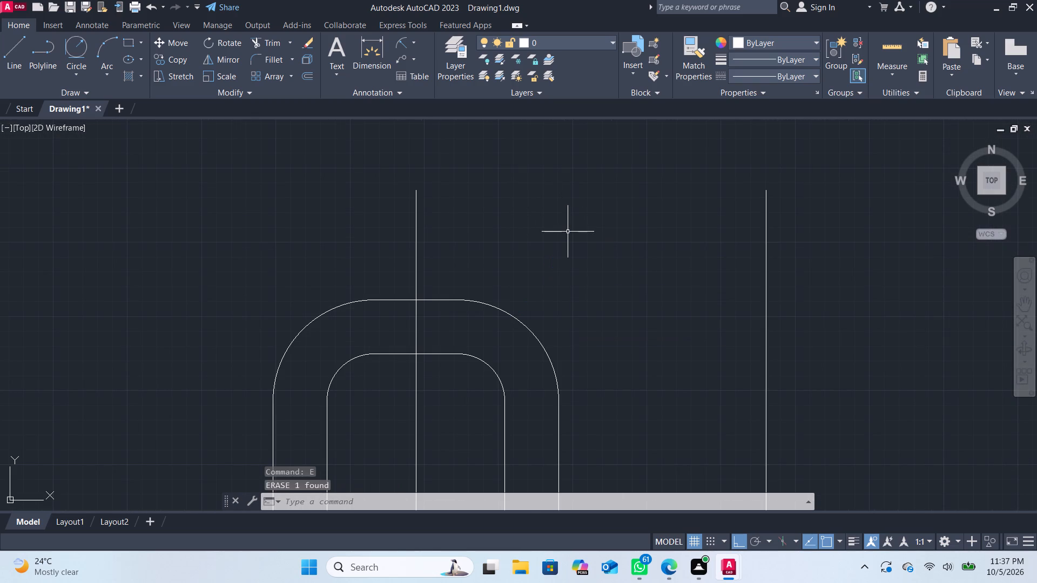
Check the inner rounded rectangle's upper-right corner with a temporary radius dimension, and erase that dimension.
scroll(563, 240, "down", 1)
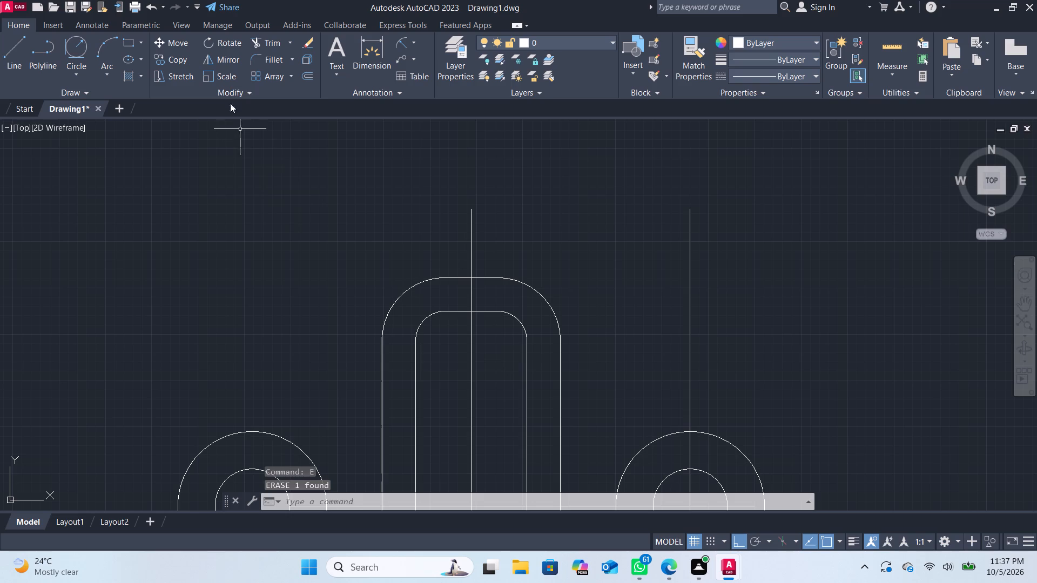
left_click(408, 43)
left_click(513, 316)
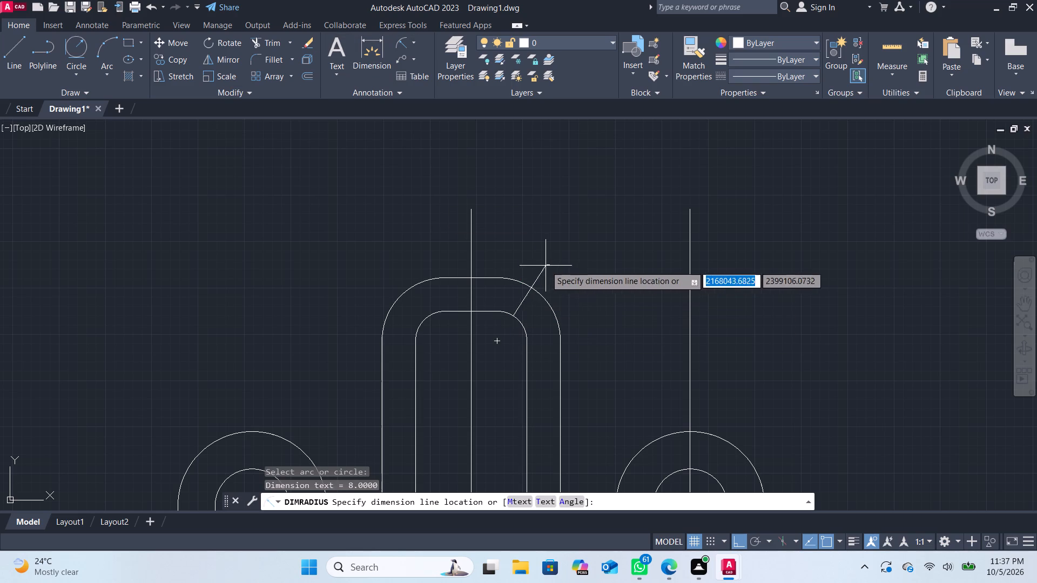
left_click(553, 261)
scroll(553, 261, "up", 5)
scroll(553, 261, "down", 3)
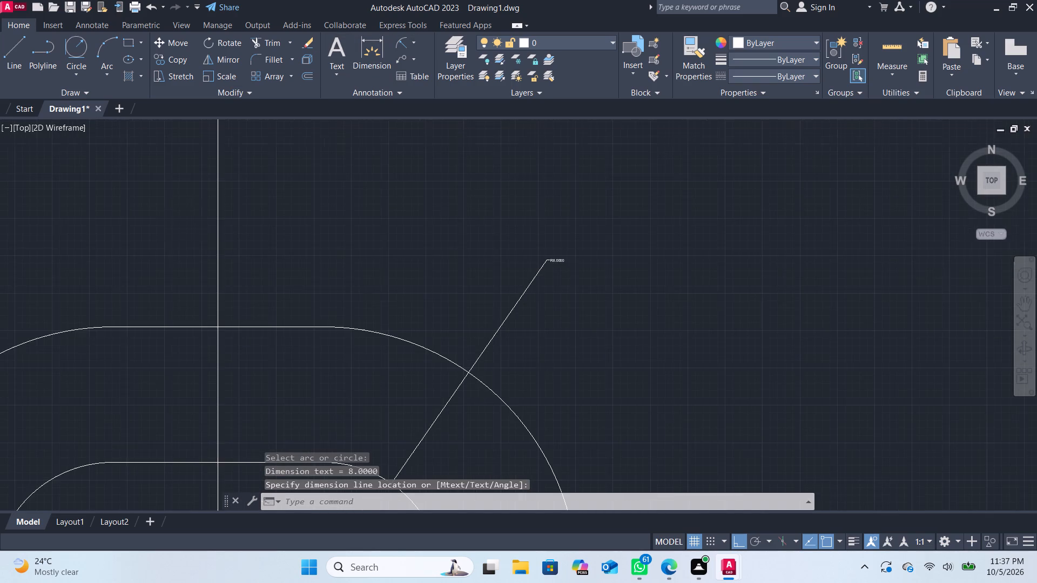
scroll(553, 261, "down", 2)
left_click(548, 267)
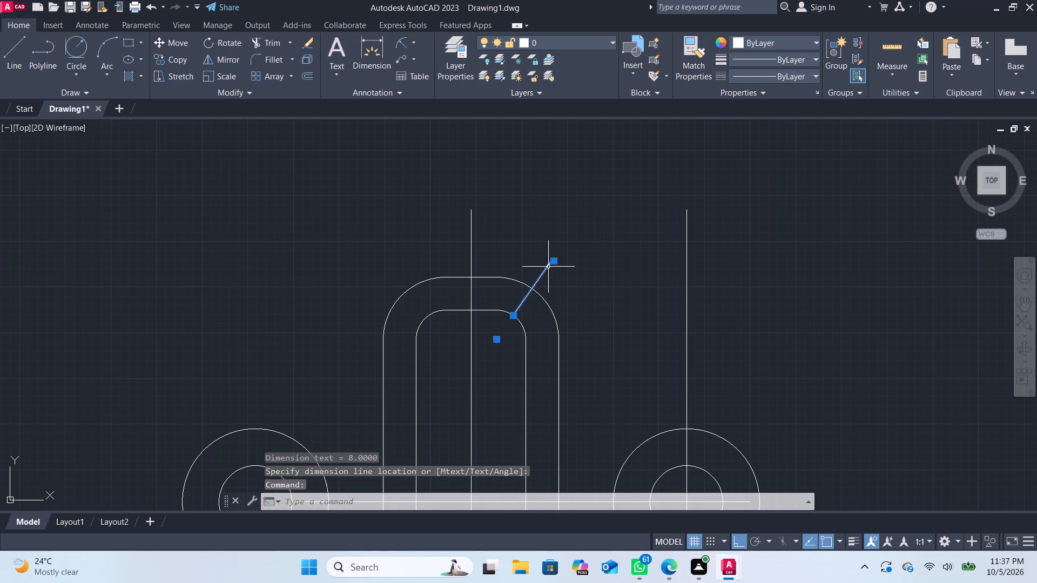
key("e")
key("Return")
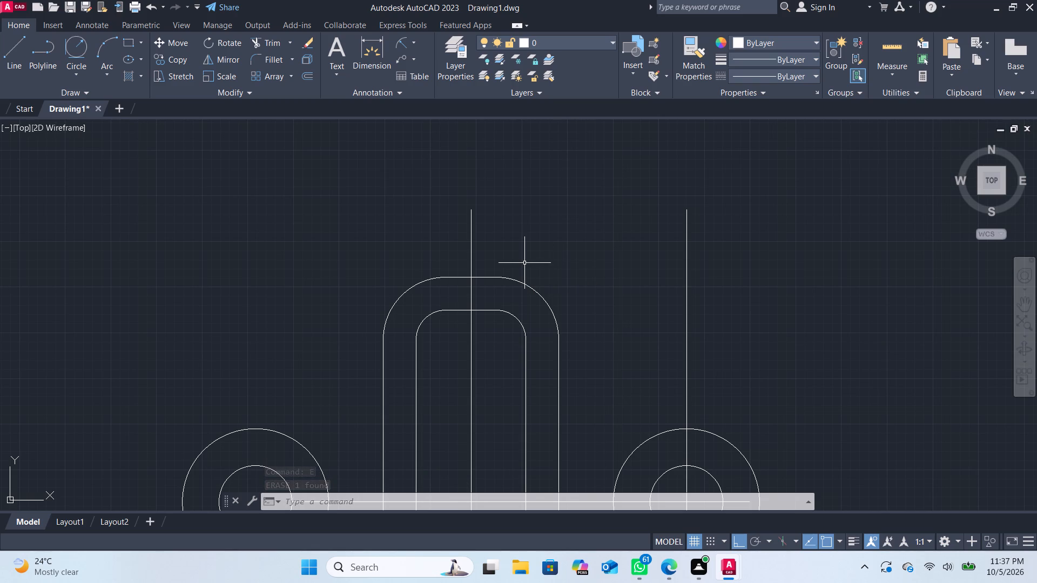
Fillet the outer rounded rectangle's upper-right corner with a radius of 12.
left_click(280, 53)
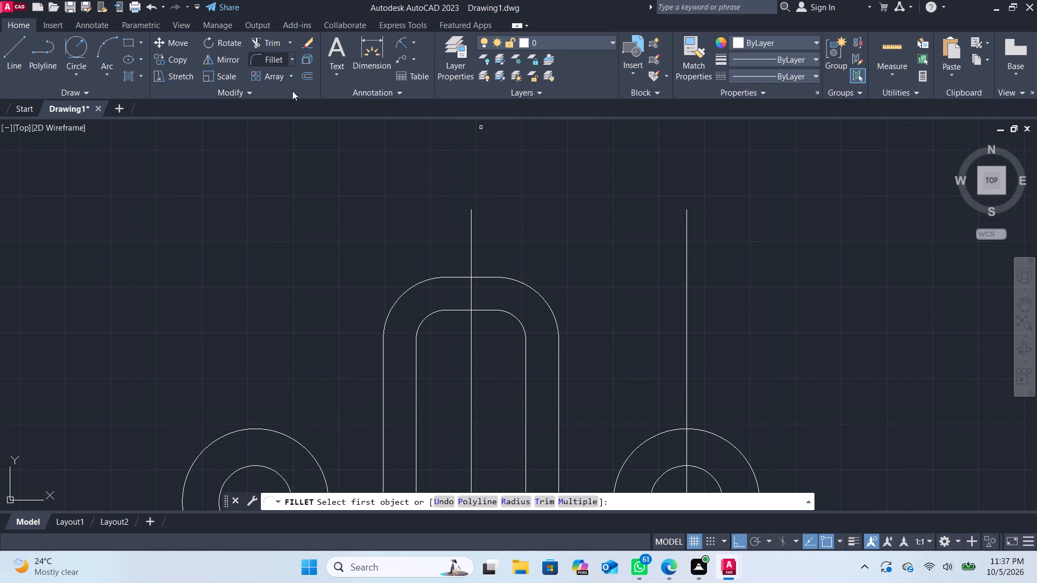
left_click(513, 502)
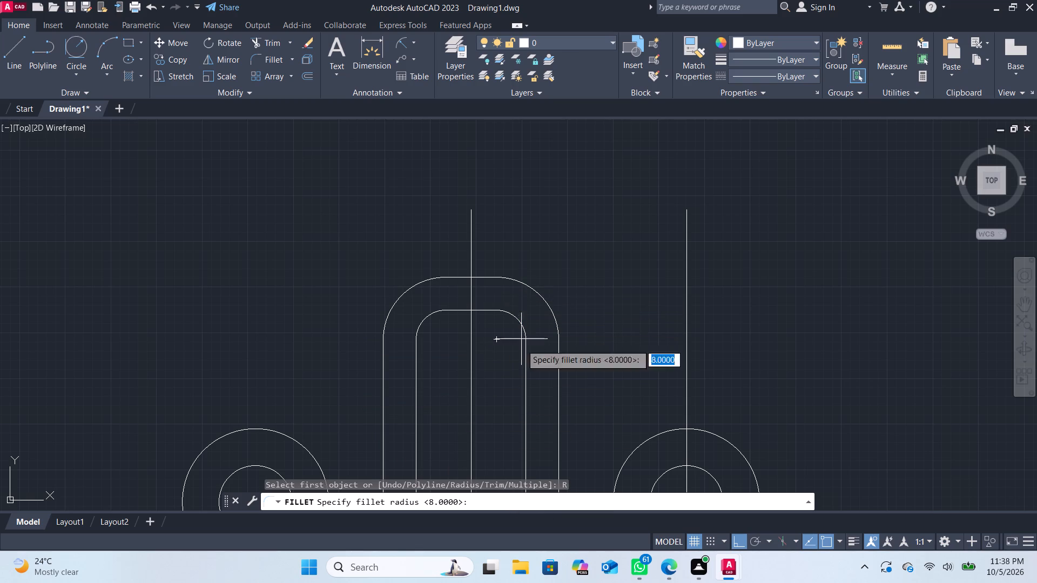
type("12")
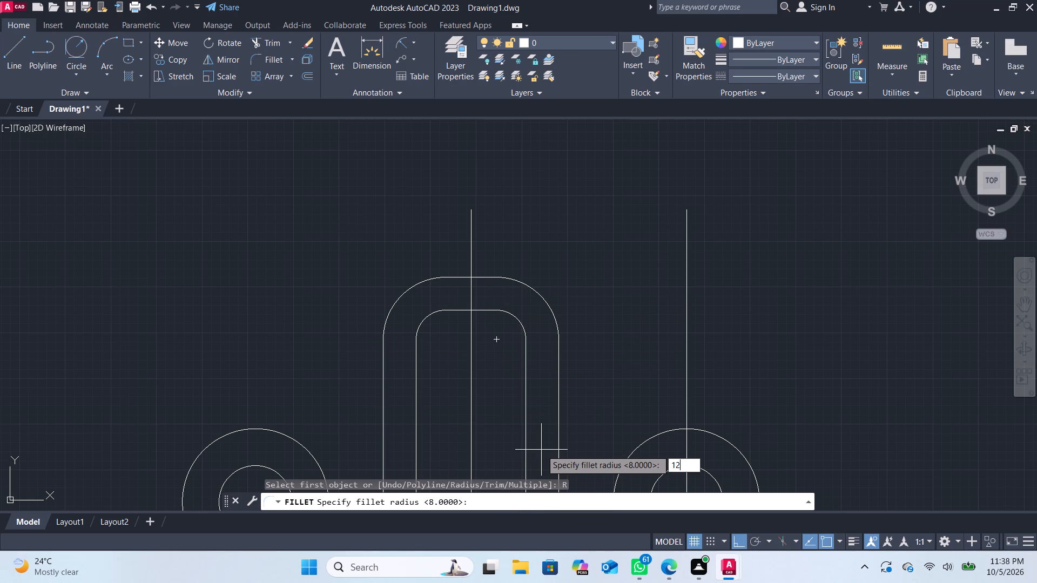
key("Return")
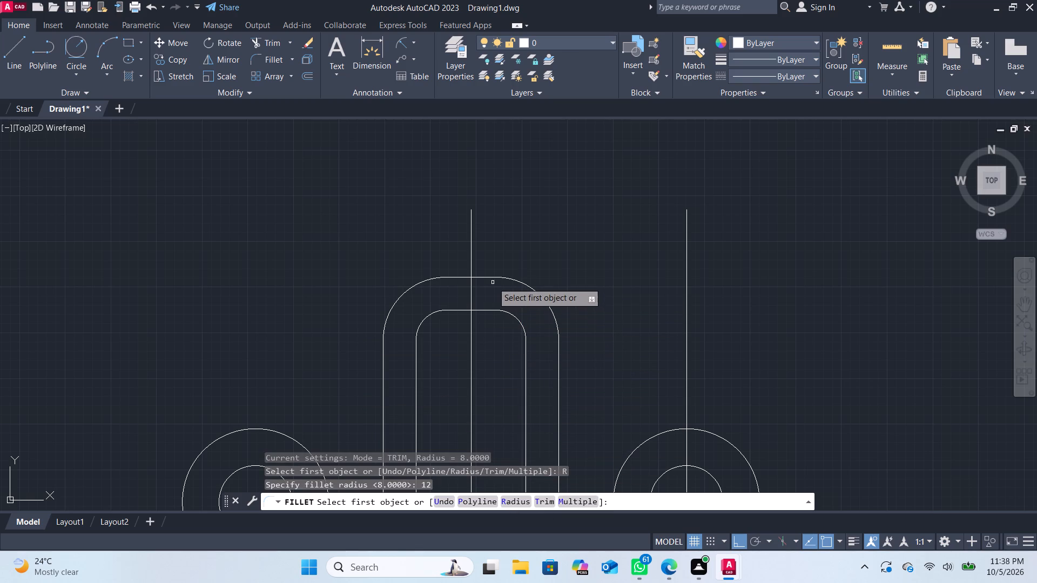
left_click(491, 277)
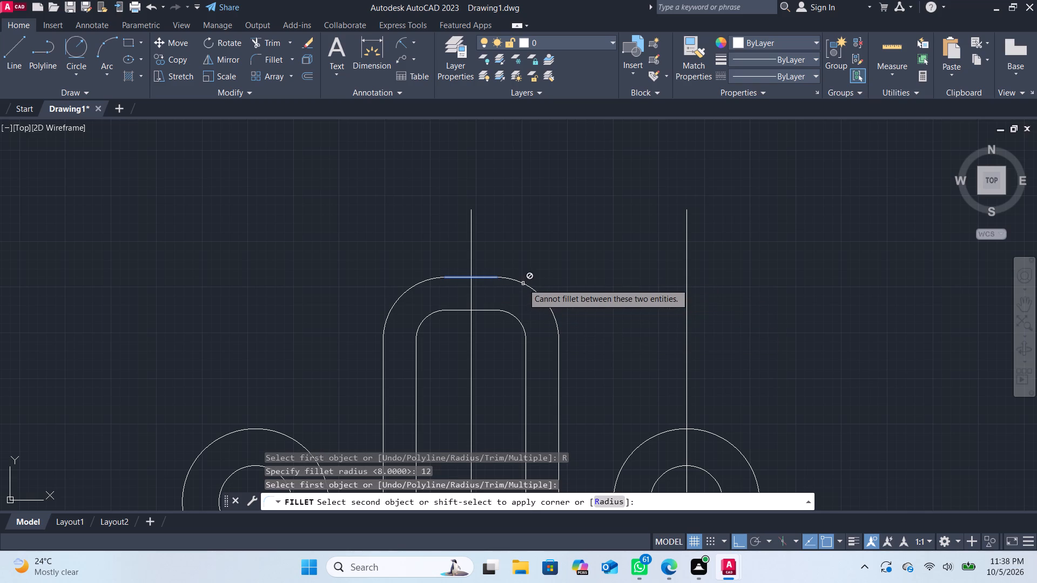
left_click(558, 344)
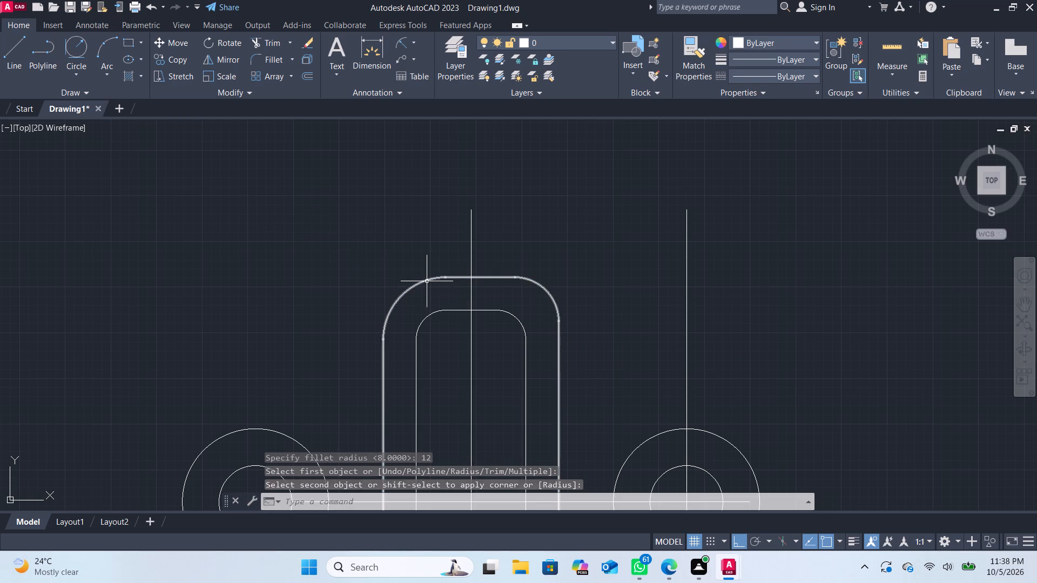
Fillet the outer rounded rectangle's upper-left corner with a radius of 12, using the Multiple option.
left_click(275, 61)
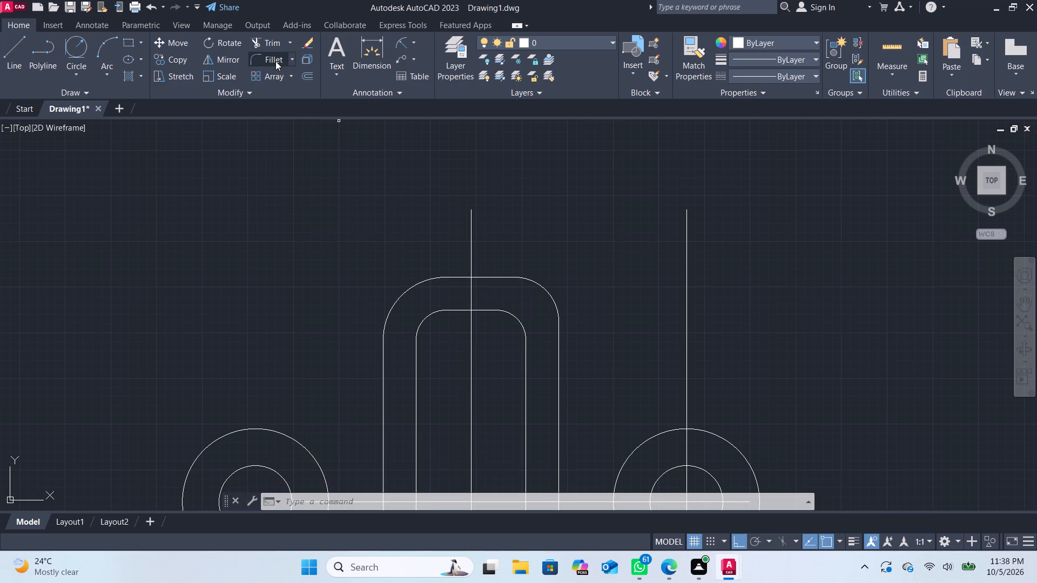
left_click(516, 503)
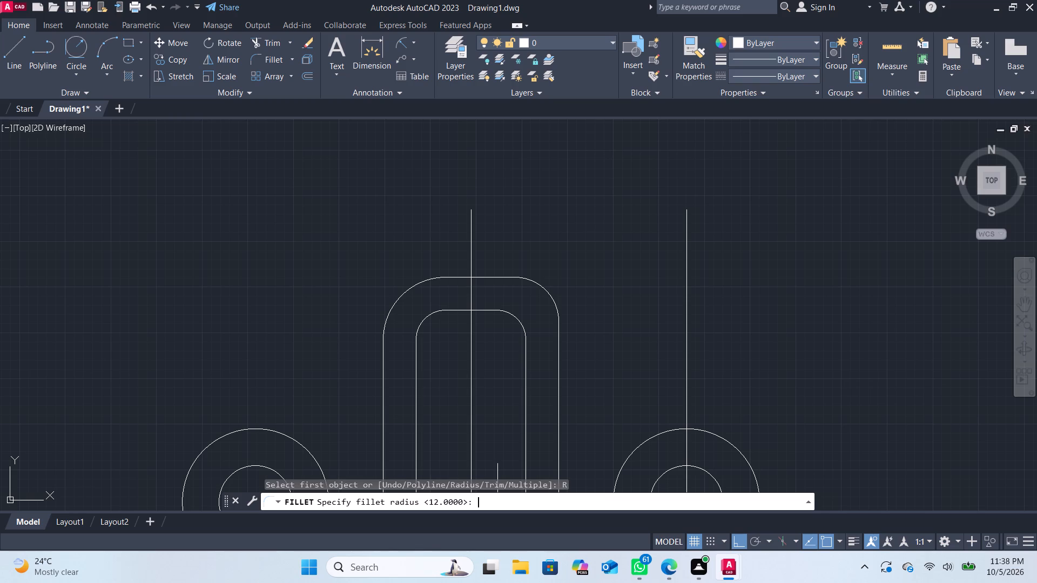
type("12")
key("Return")
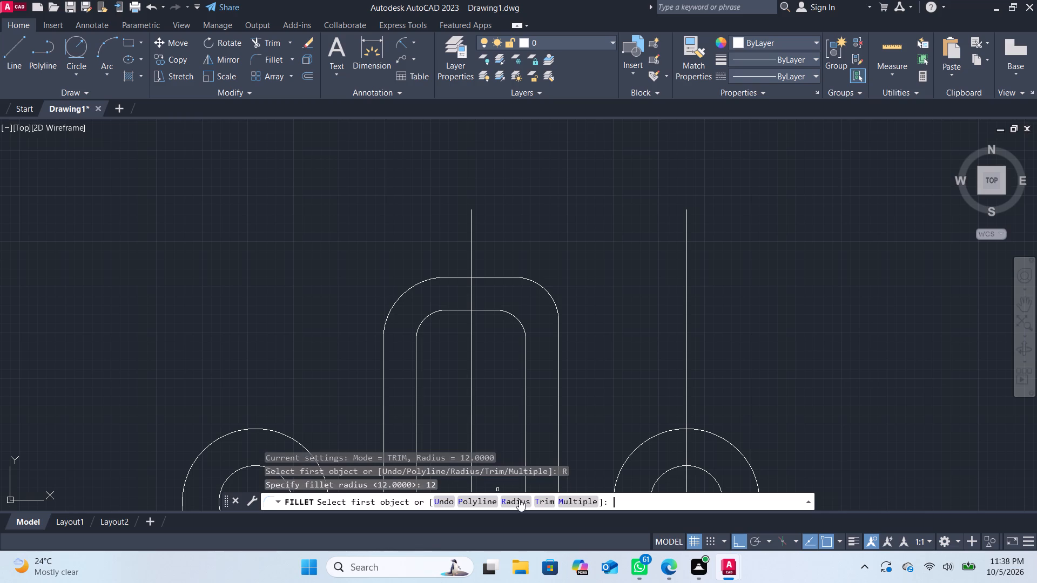
left_click(575, 504)
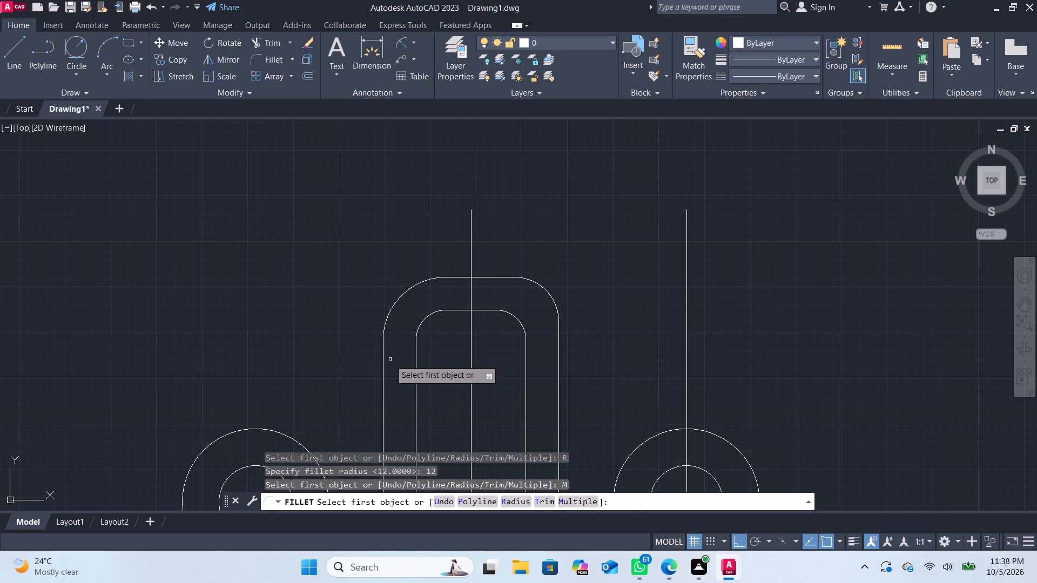
left_click(382, 355)
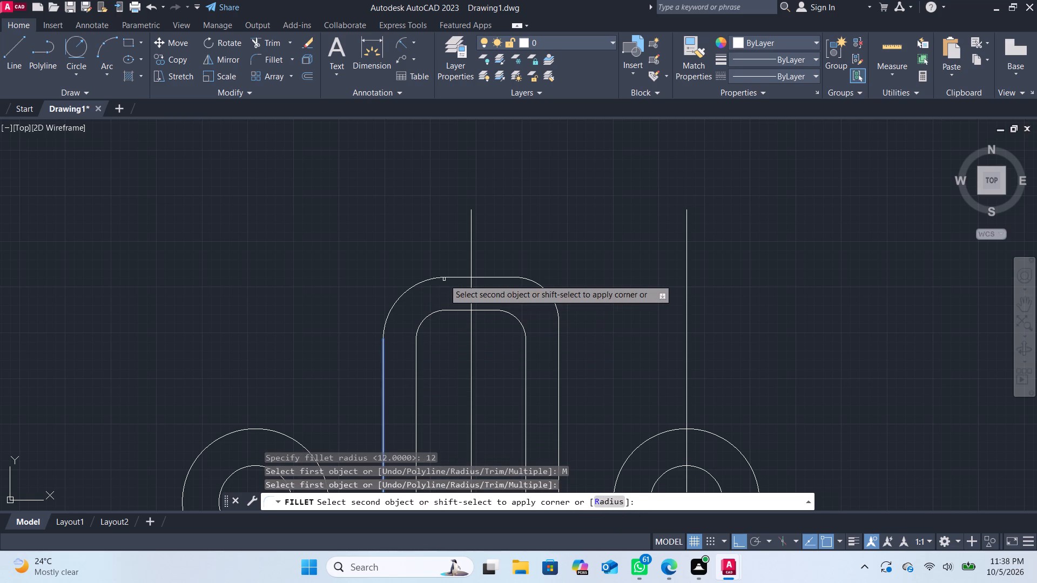
left_click(444, 279)
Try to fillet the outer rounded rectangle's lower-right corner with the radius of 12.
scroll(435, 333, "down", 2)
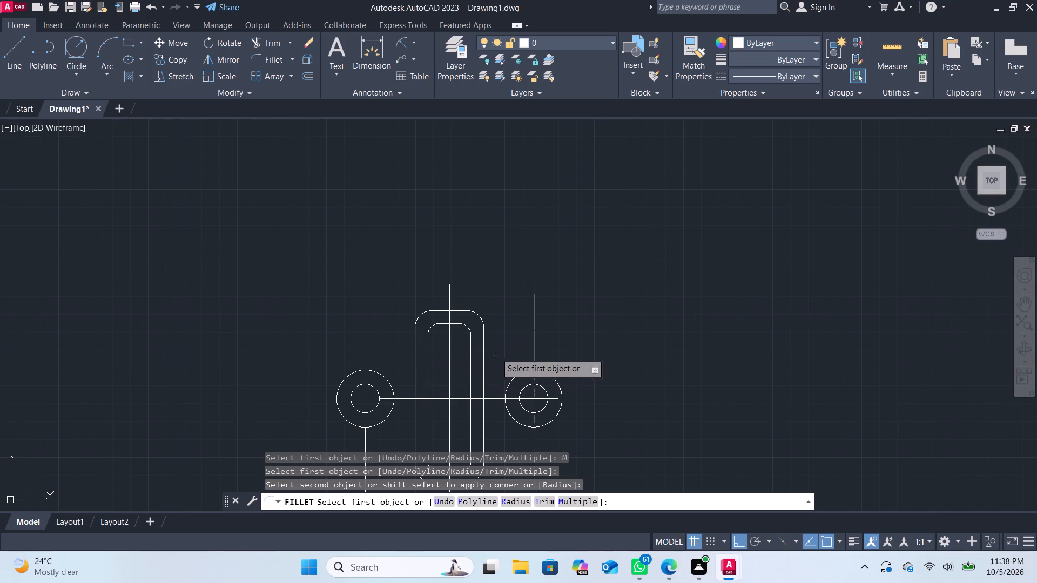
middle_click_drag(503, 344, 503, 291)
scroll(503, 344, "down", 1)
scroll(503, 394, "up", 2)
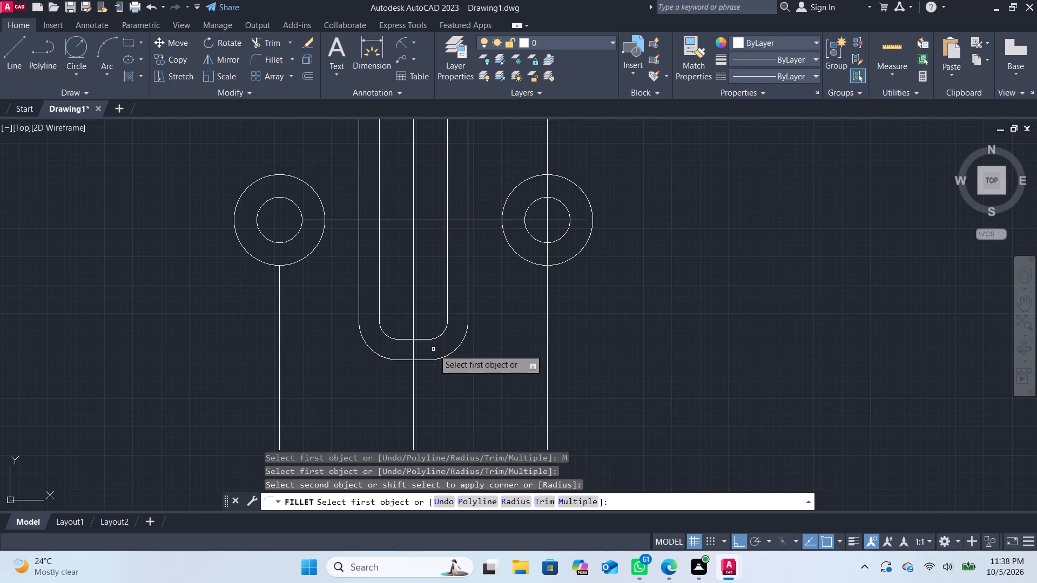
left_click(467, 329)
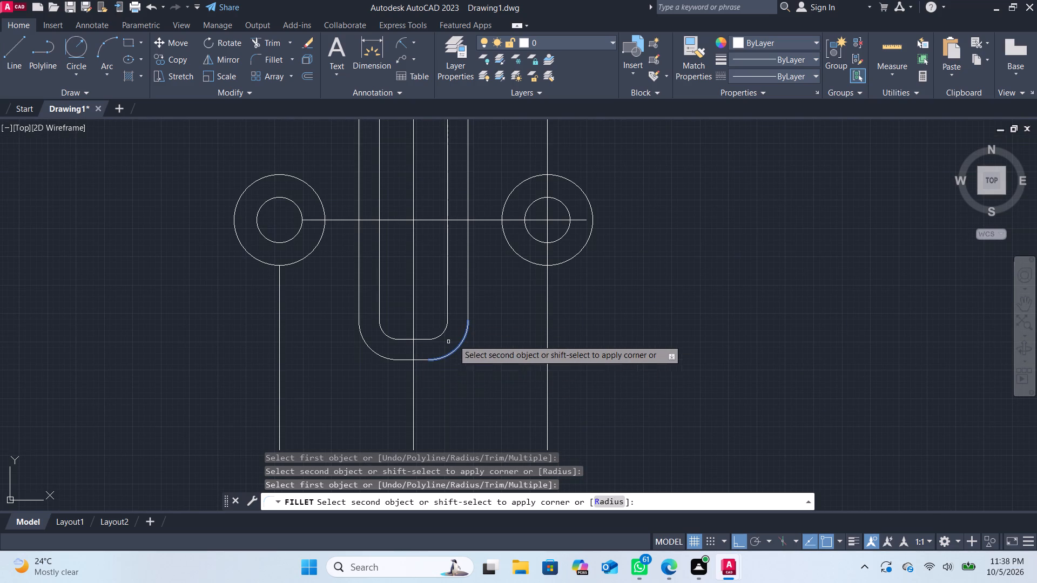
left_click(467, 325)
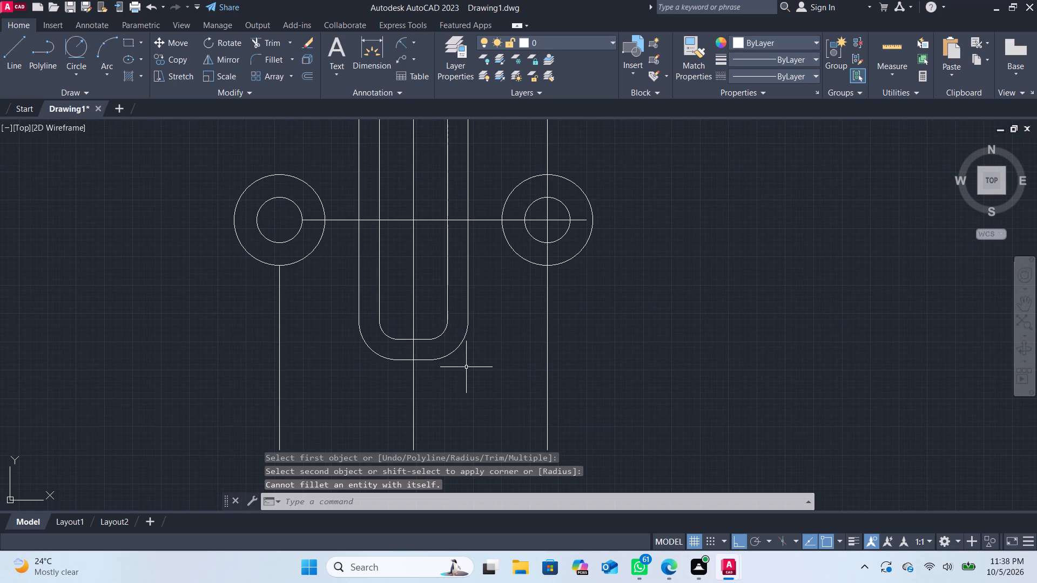
Fillet the outer rounded rectangle's lower-right corner between its bottom and right edges with radius 12, using the Multiple option.
left_click(268, 64)
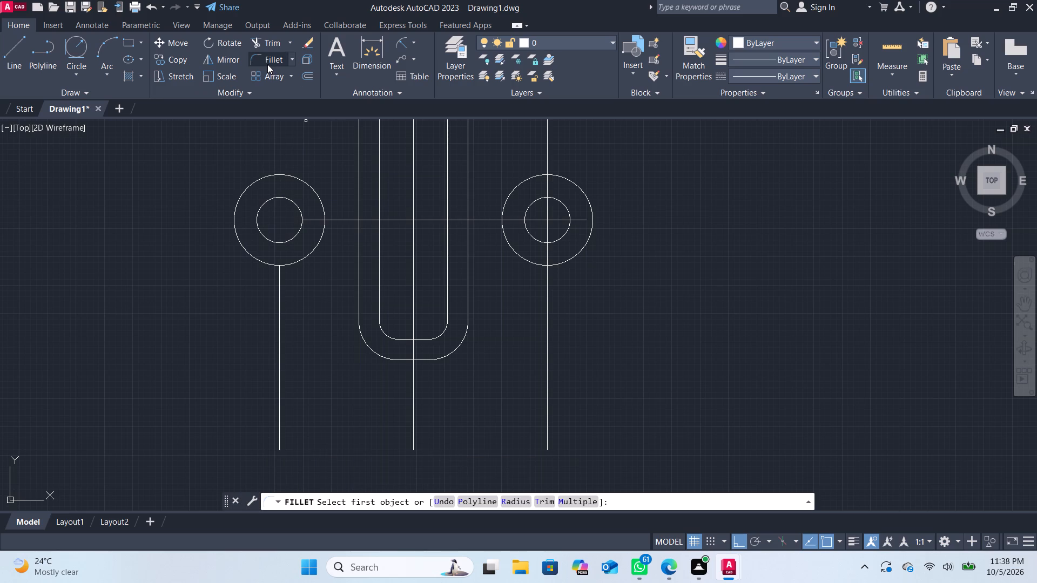
left_click(516, 504)
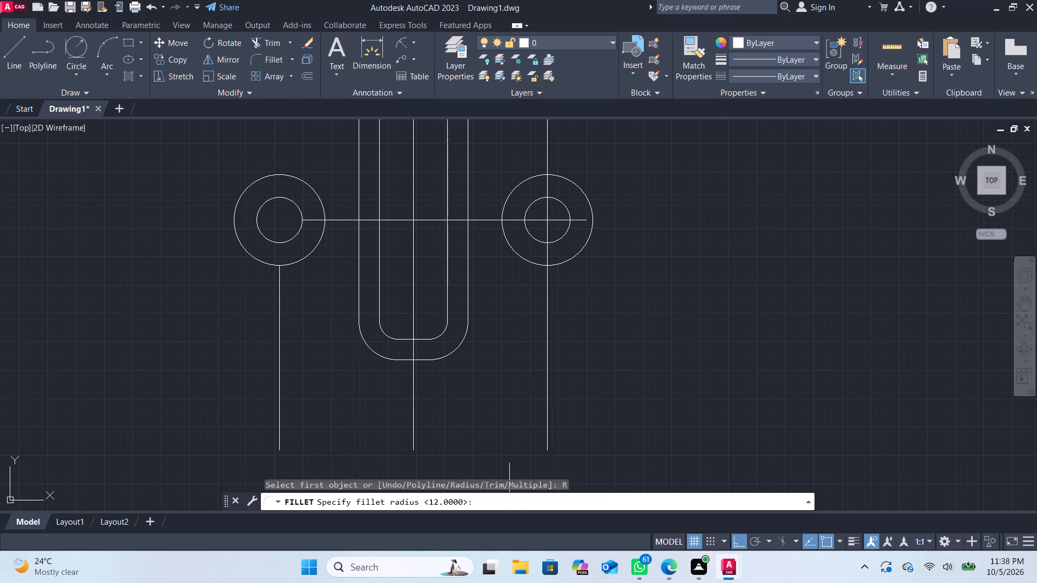
key("Return")
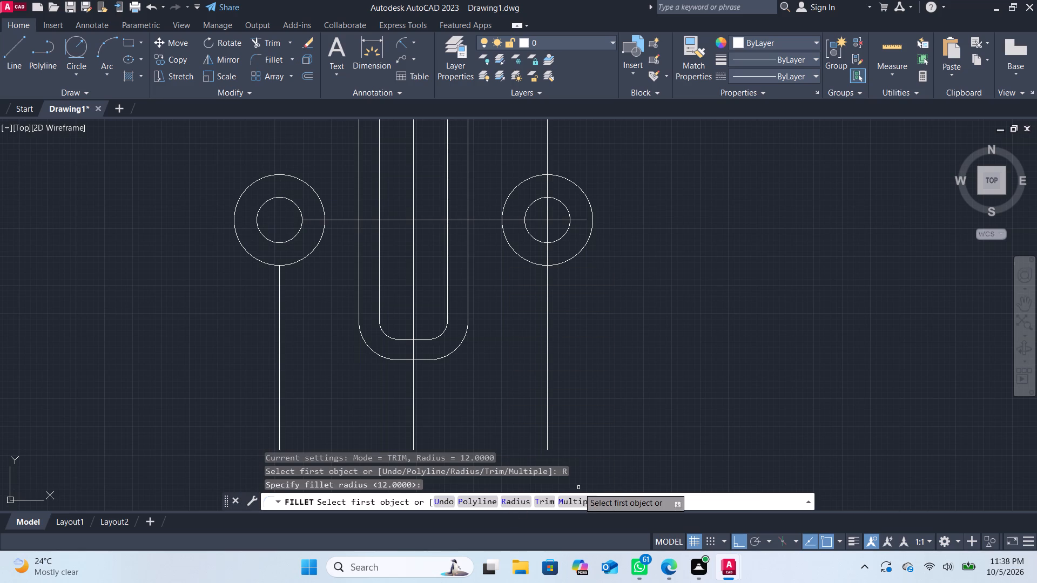
left_click(574, 499)
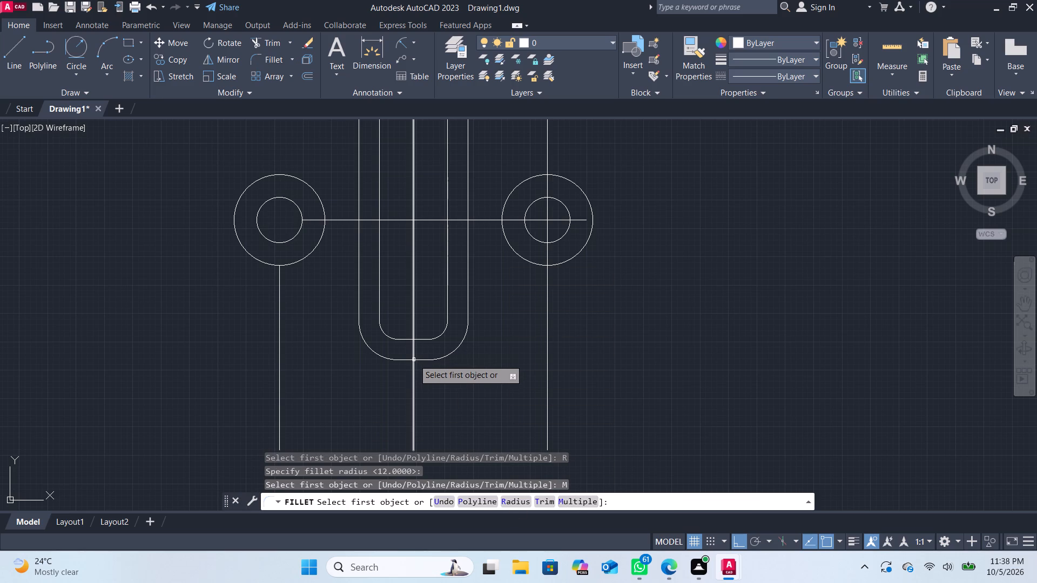
left_click(418, 360)
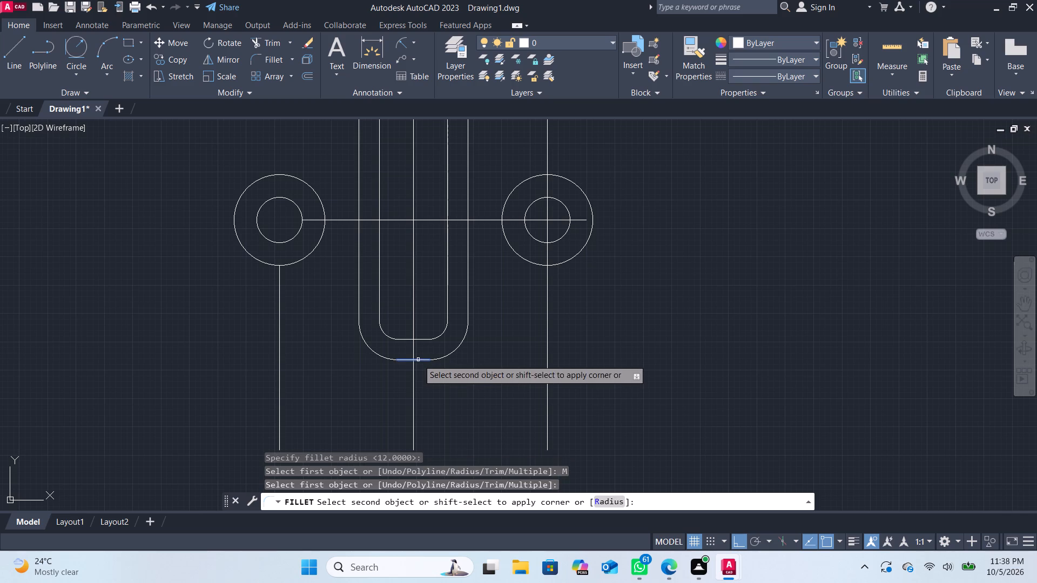
left_click(469, 313)
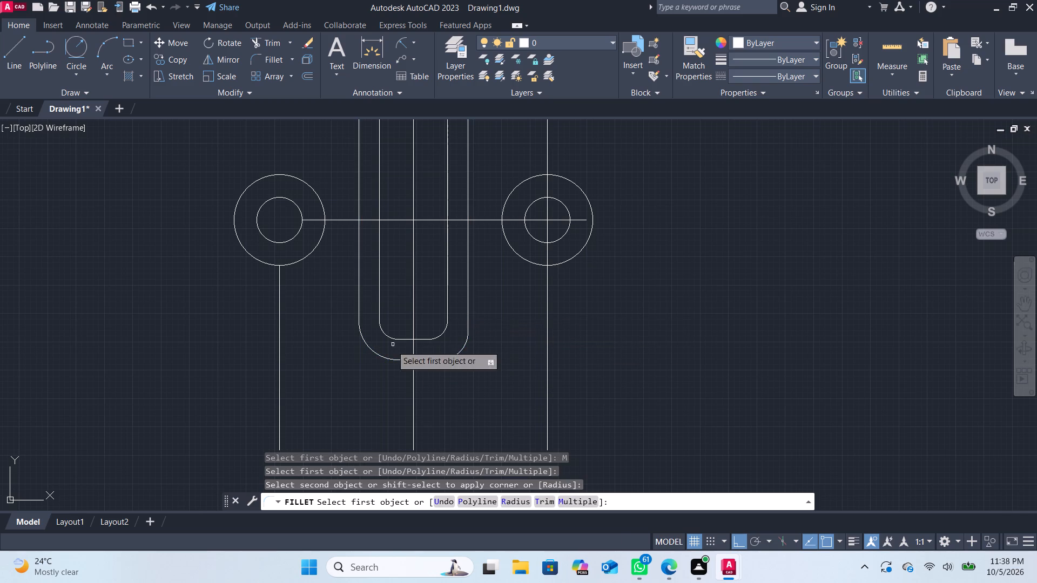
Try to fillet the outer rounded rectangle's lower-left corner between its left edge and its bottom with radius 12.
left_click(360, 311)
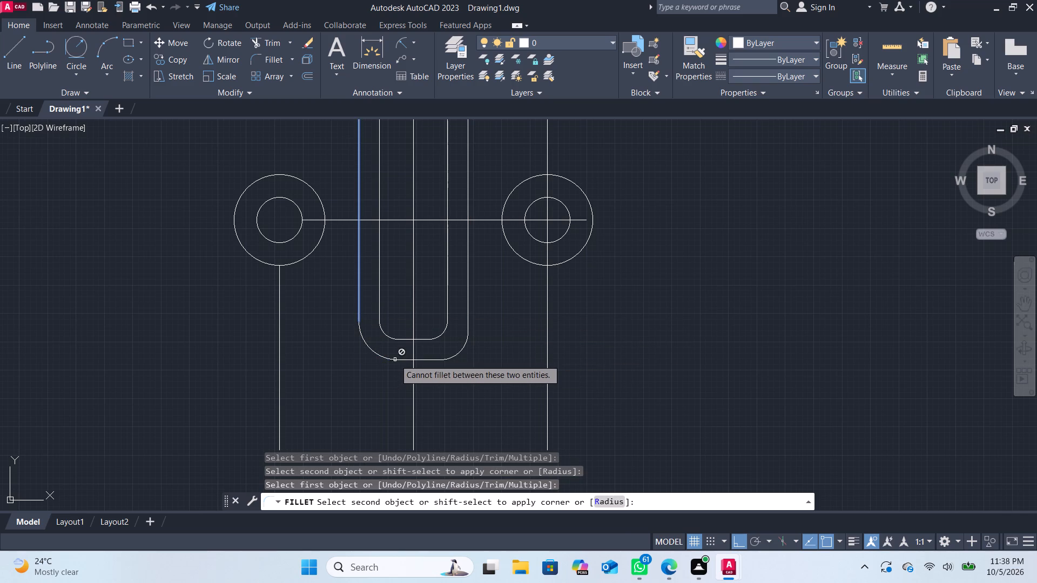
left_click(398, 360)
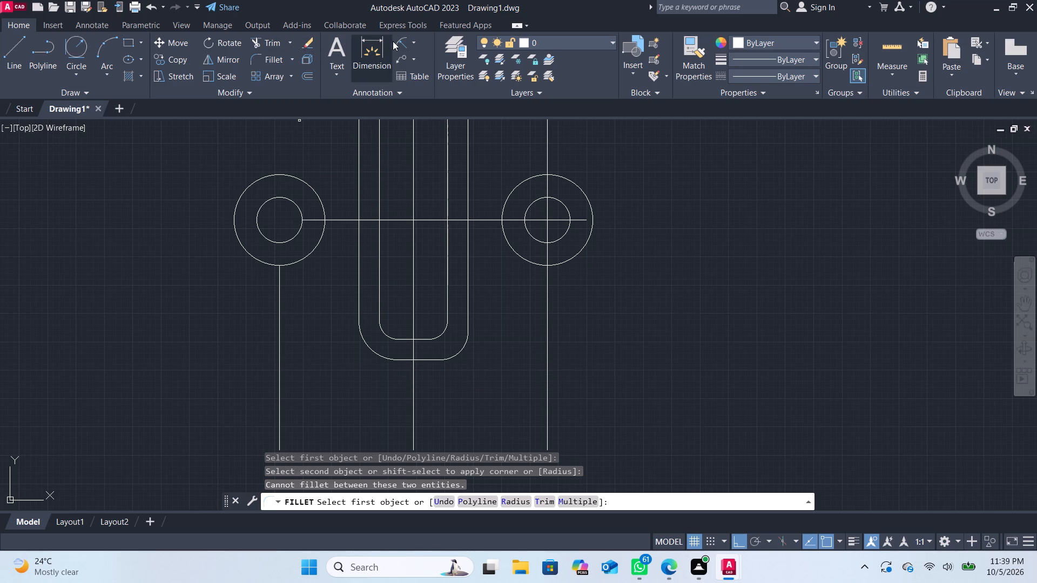
Add a radius dimension to the outer rounded rectangle's lower-right corner, placed outside the outline.
left_click(404, 39)
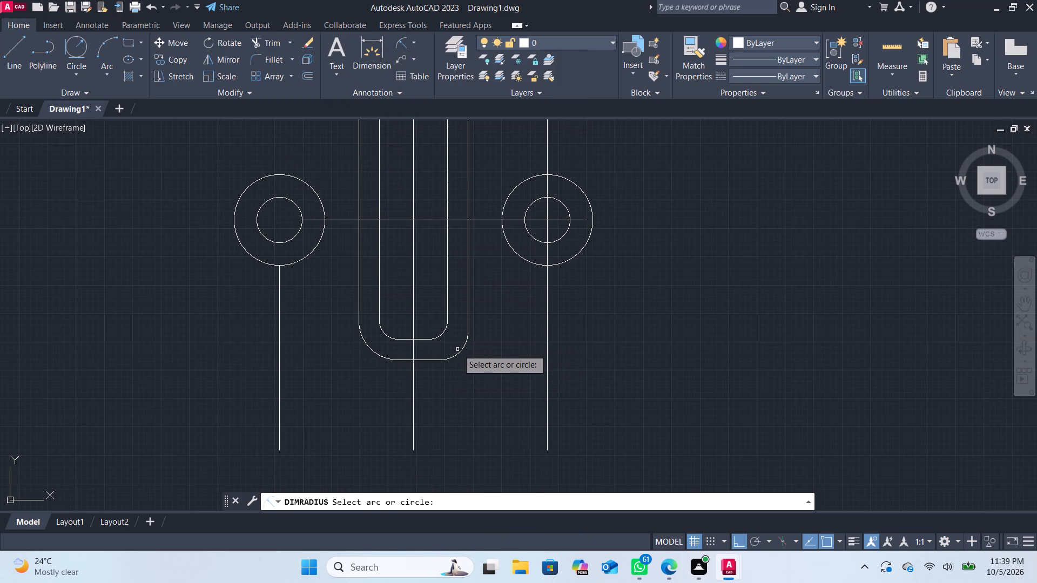
left_click(459, 351)
left_click(479, 385)
scroll(479, 385, "up", 4)
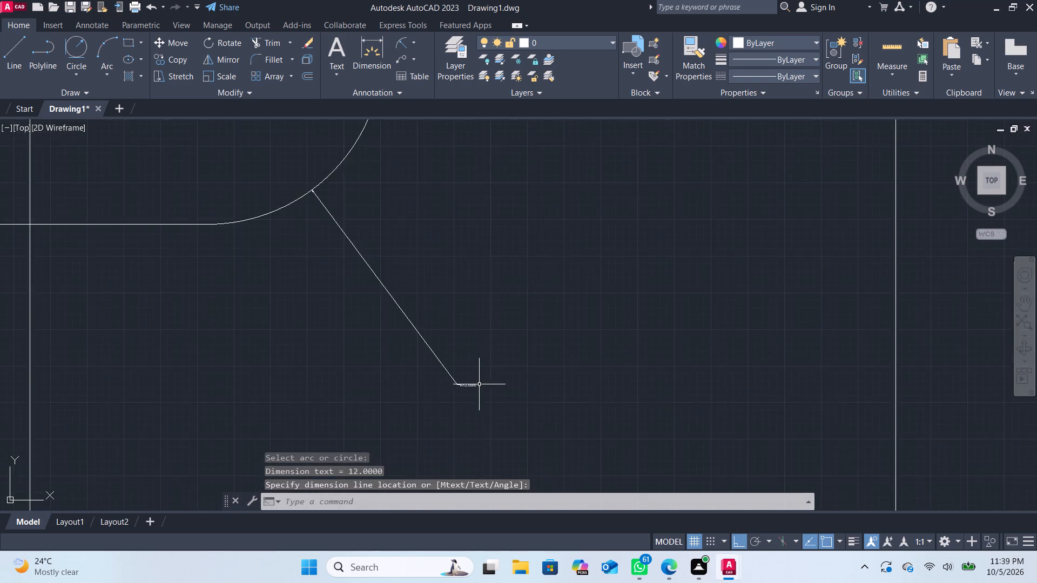
Erase the radius dimension at the outer rounded rectangle's lower-right corner.
scroll(479, 384, "up", 1)
scroll(479, 384, "down", 4)
left_click(472, 382)
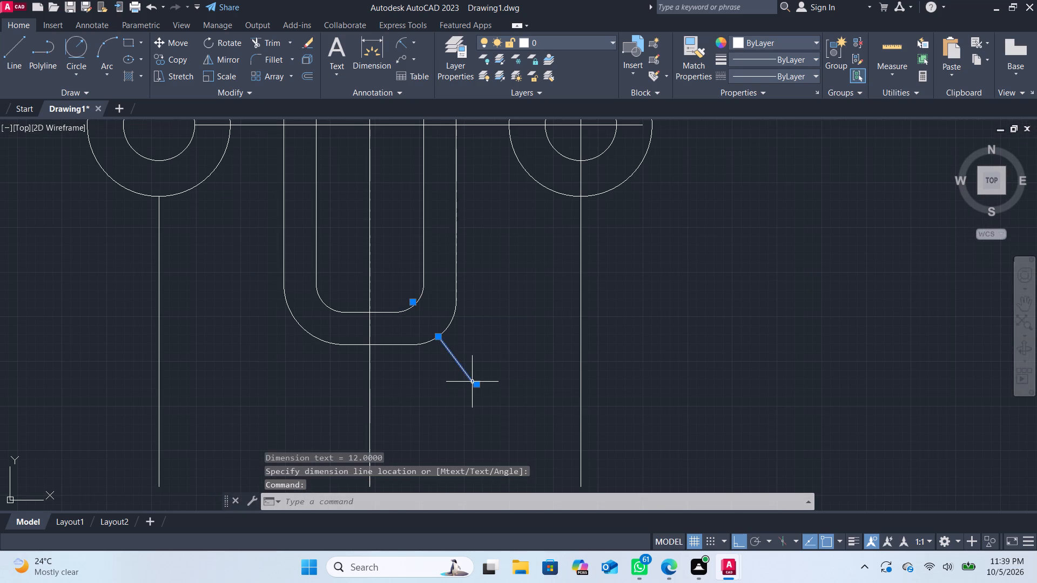
key("e")
key("Return")
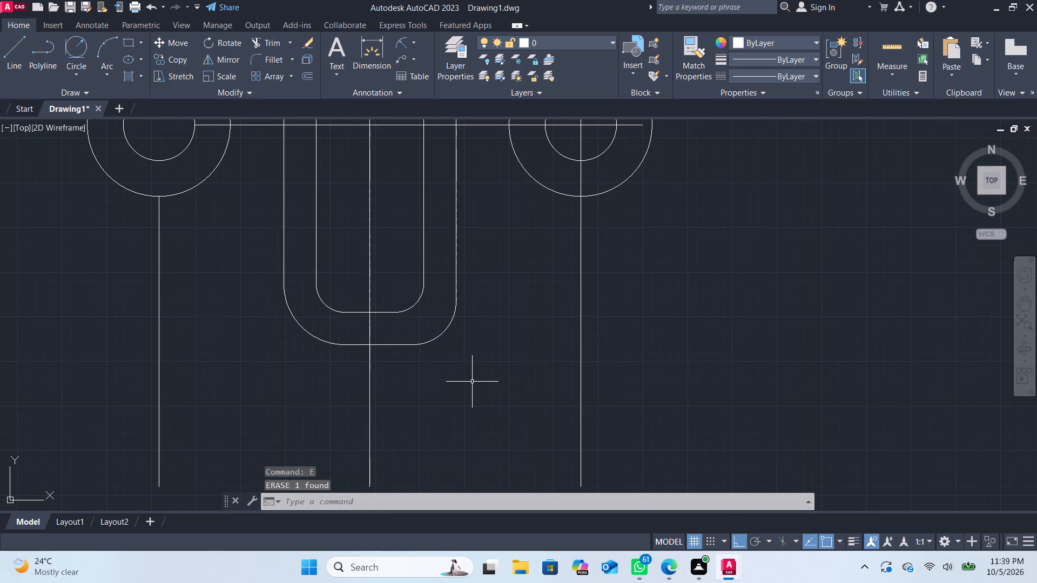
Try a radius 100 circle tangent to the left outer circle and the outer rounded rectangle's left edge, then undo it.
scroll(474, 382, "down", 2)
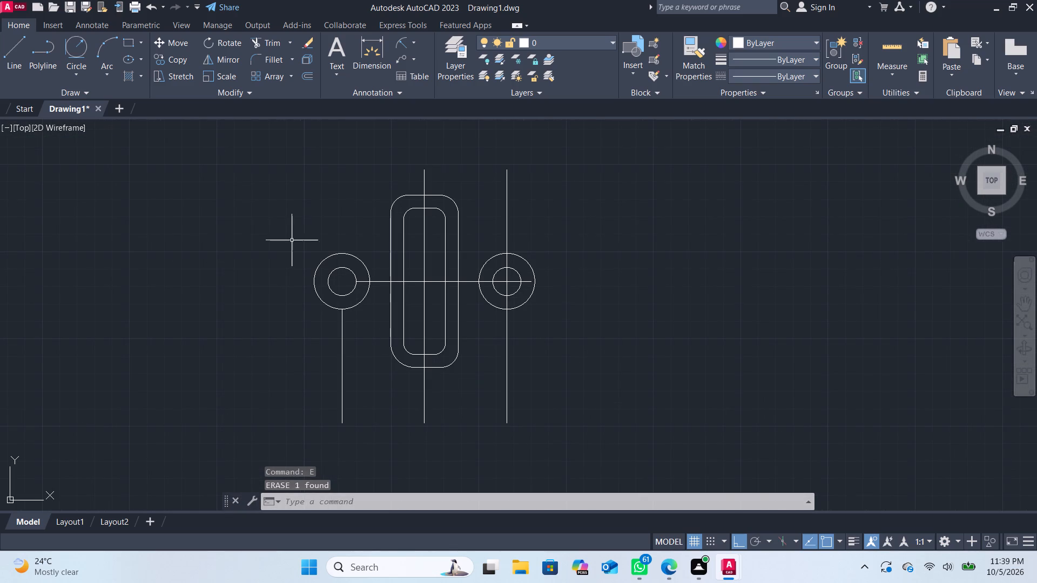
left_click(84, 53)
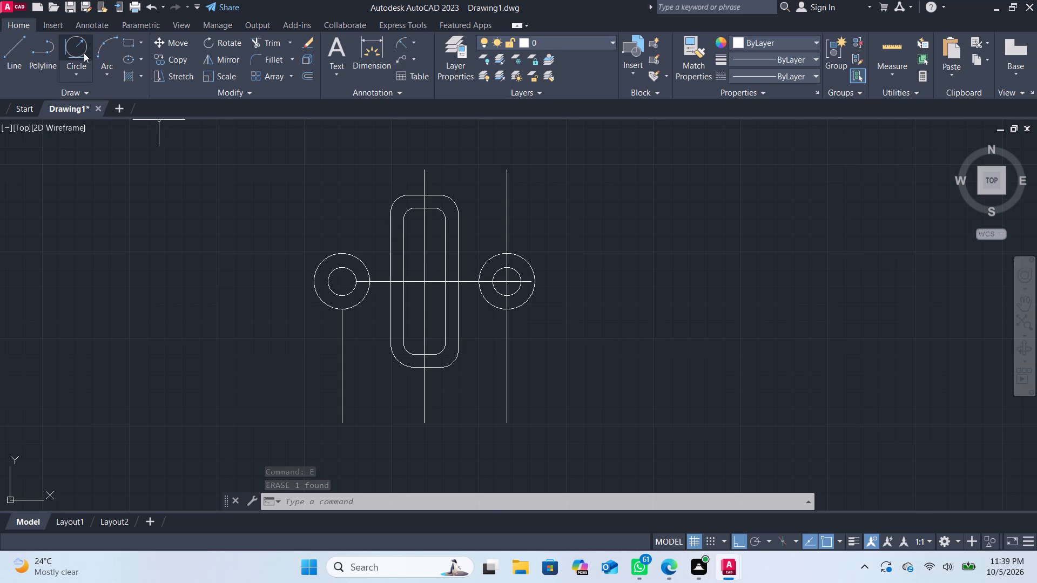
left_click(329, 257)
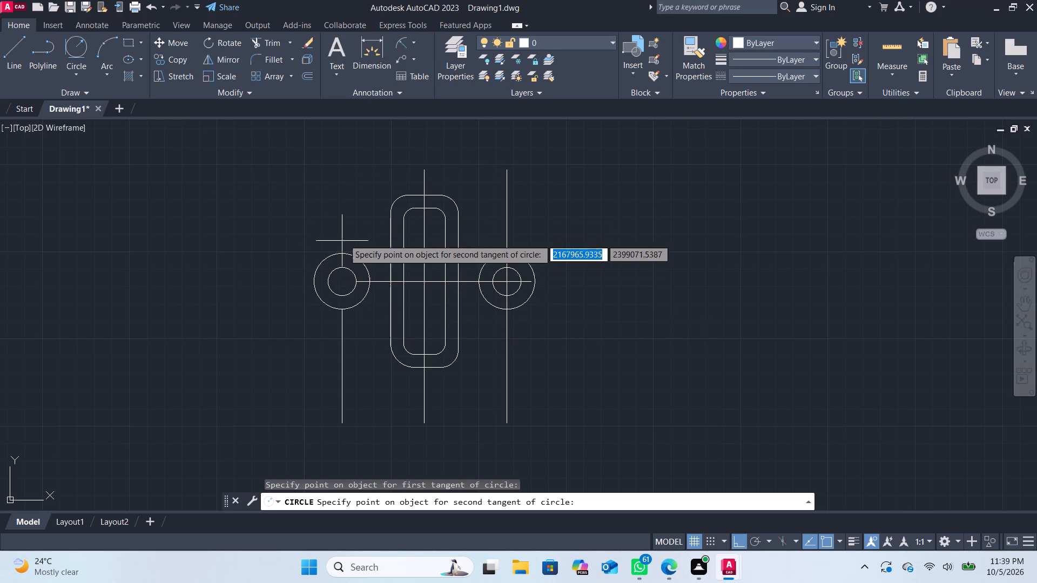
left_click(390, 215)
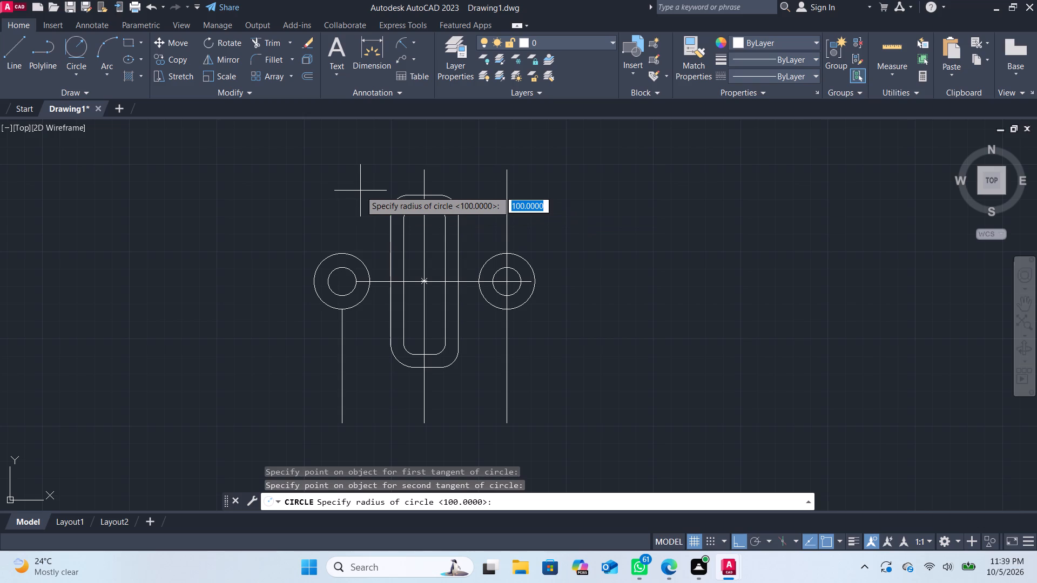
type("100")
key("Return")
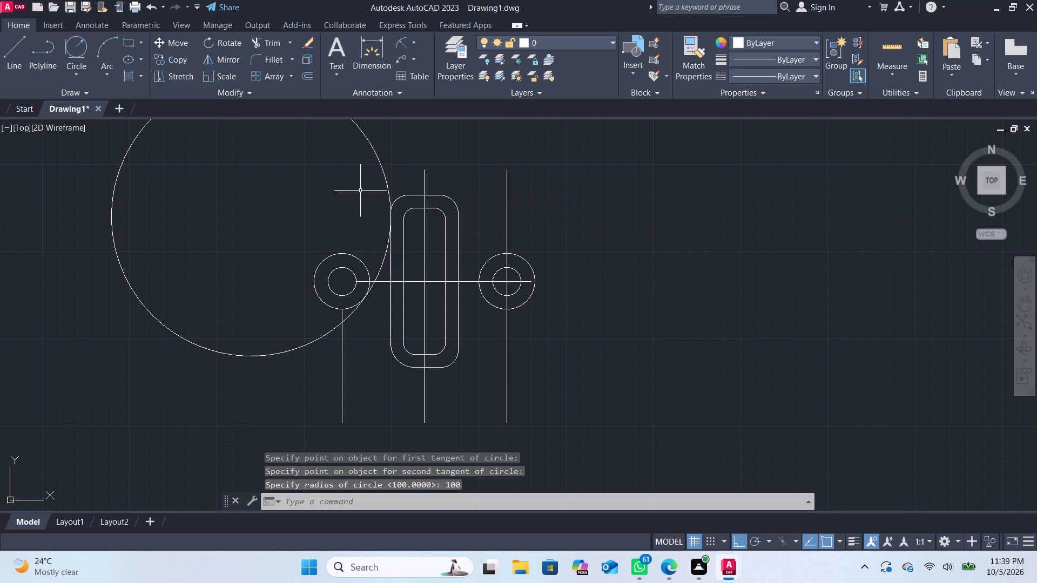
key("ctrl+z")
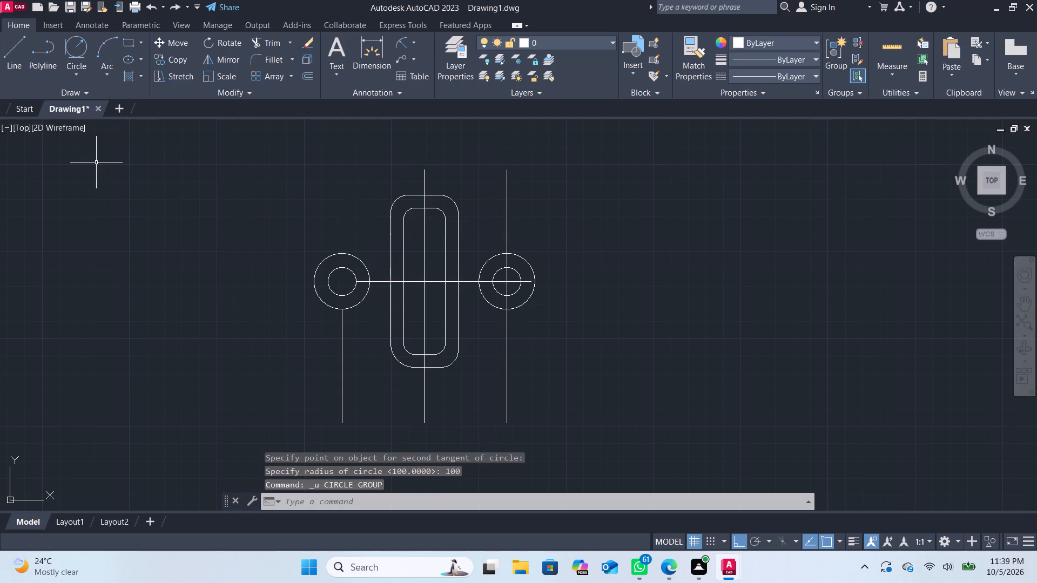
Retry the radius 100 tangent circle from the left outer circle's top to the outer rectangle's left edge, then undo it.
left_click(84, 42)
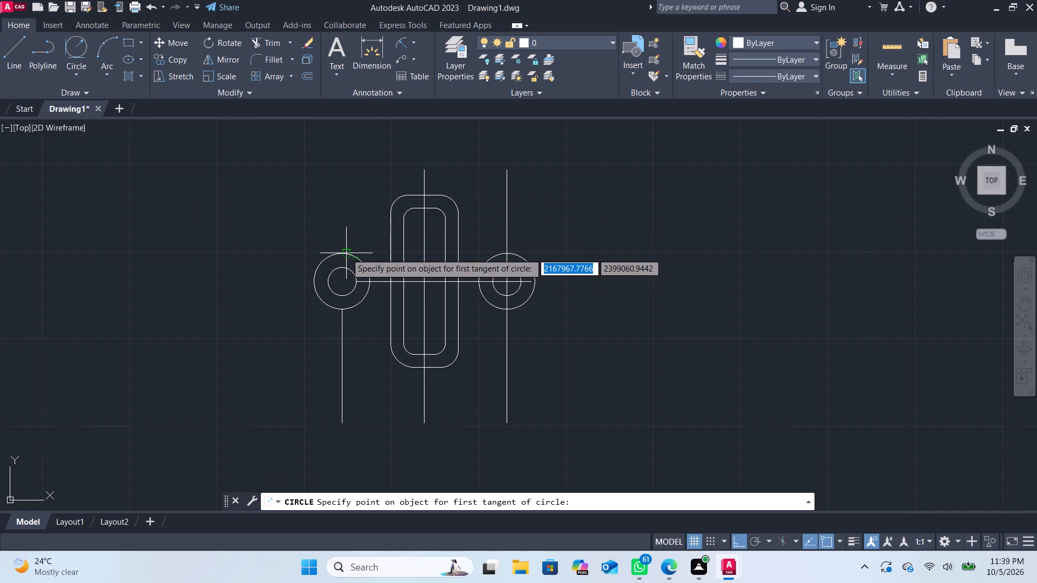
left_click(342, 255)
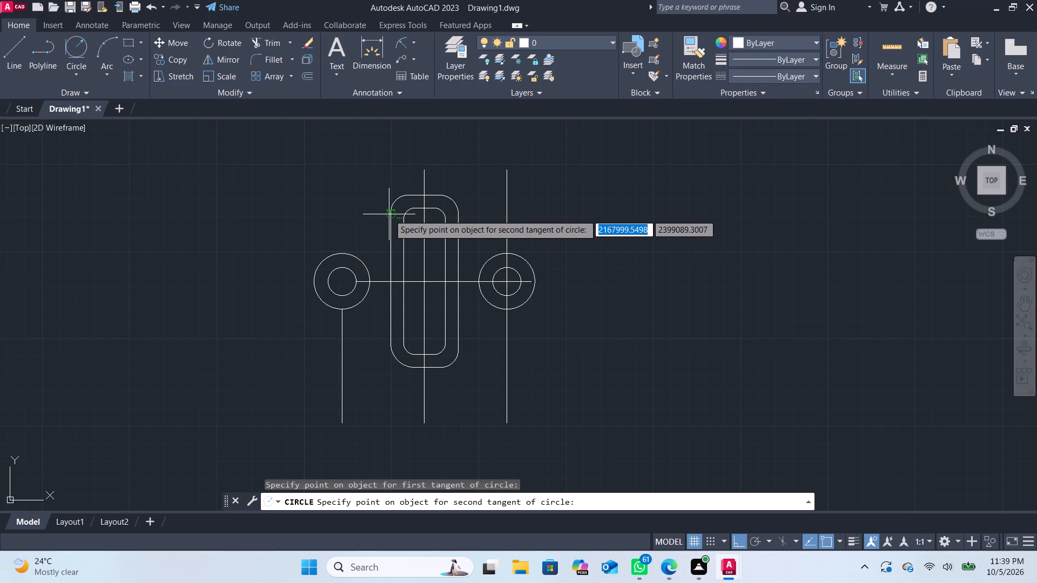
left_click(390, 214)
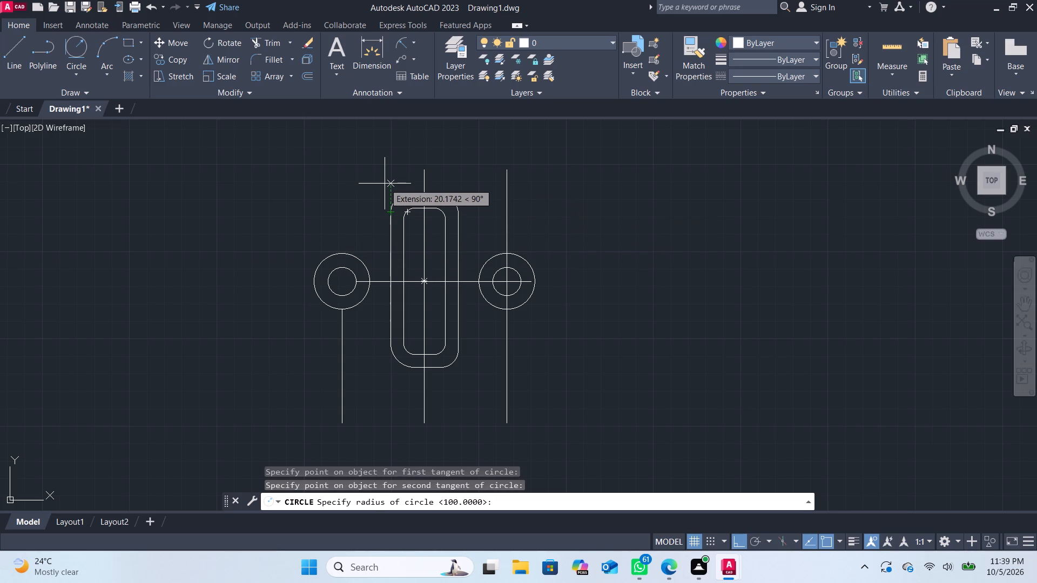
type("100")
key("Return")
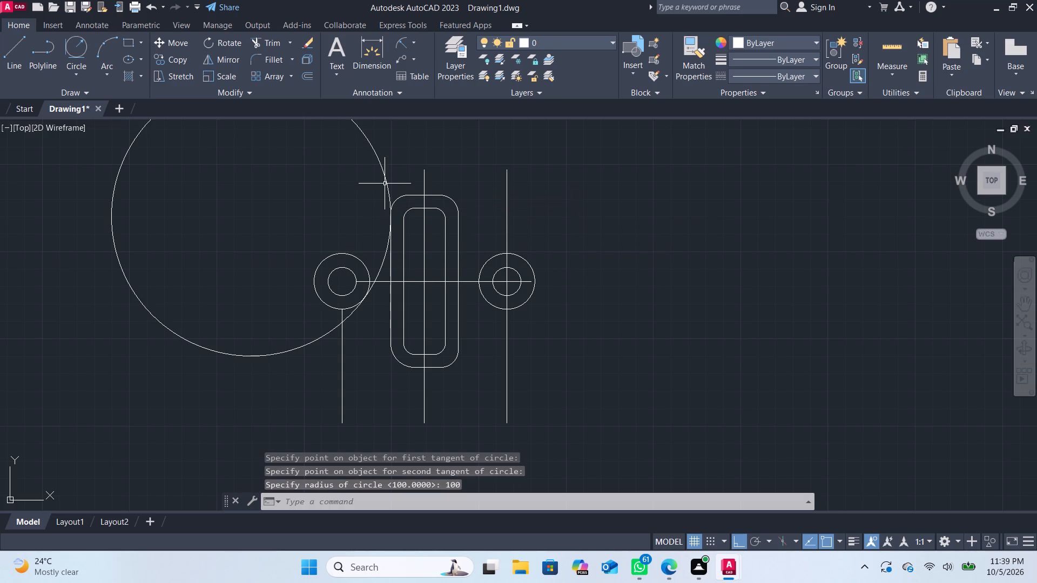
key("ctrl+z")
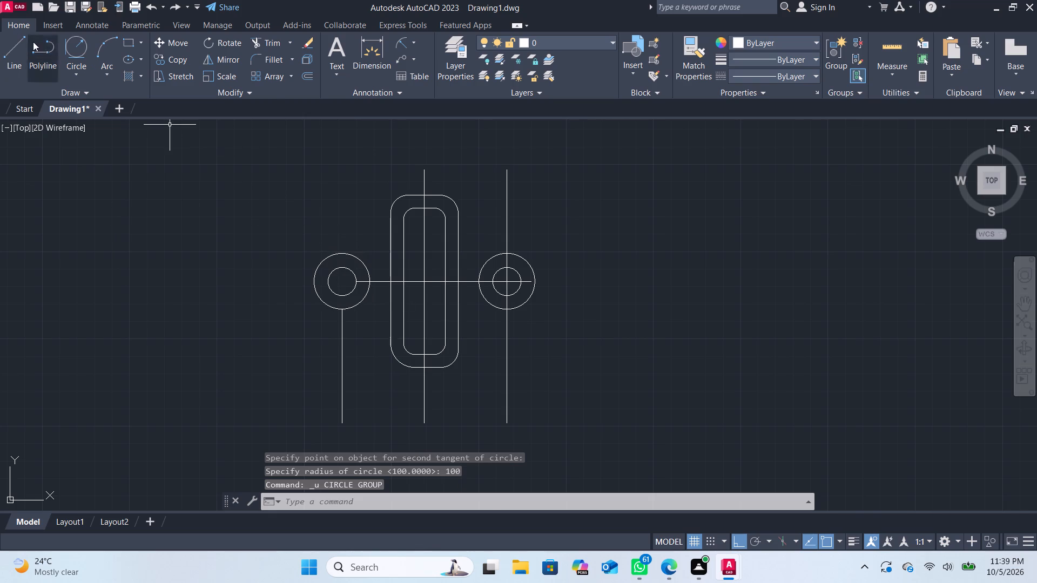
Draw a radius 100 circle tangent to the left outer circle's top and the outer rounded rectangle's upper-left corner arc.
left_click(84, 40)
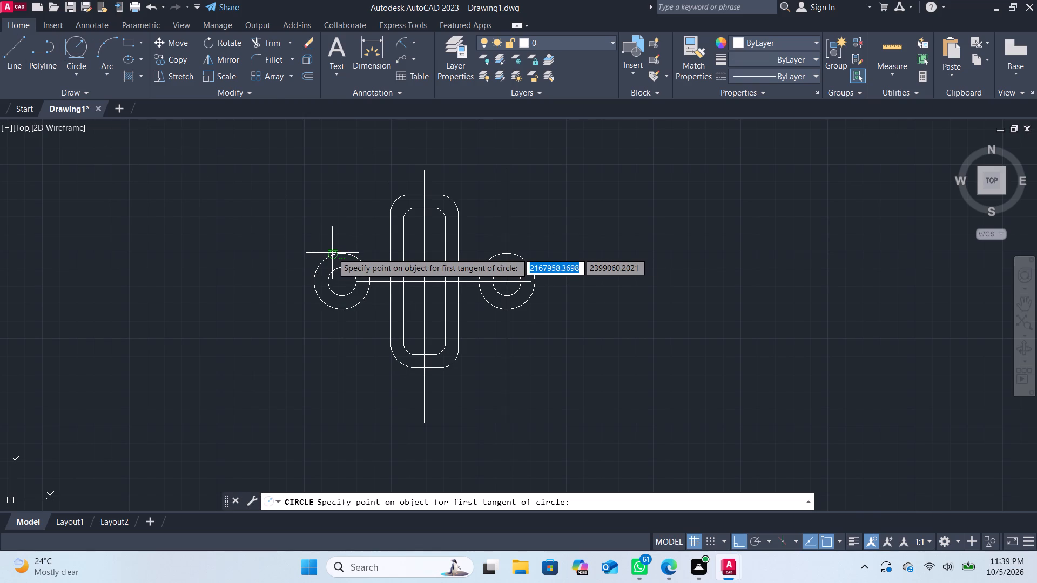
left_click(344, 253)
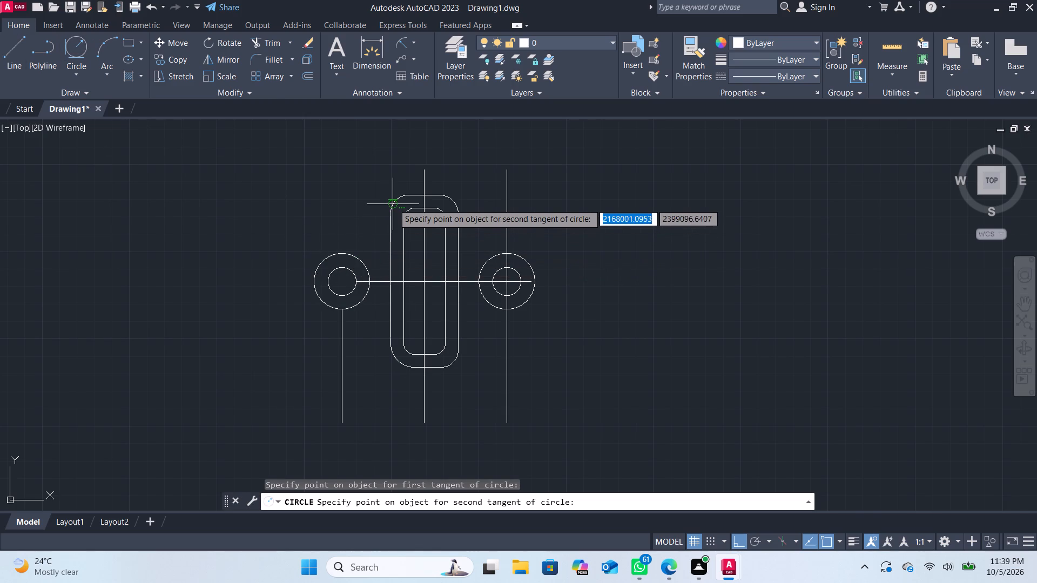
left_click(394, 201)
type("100")
key("Return")
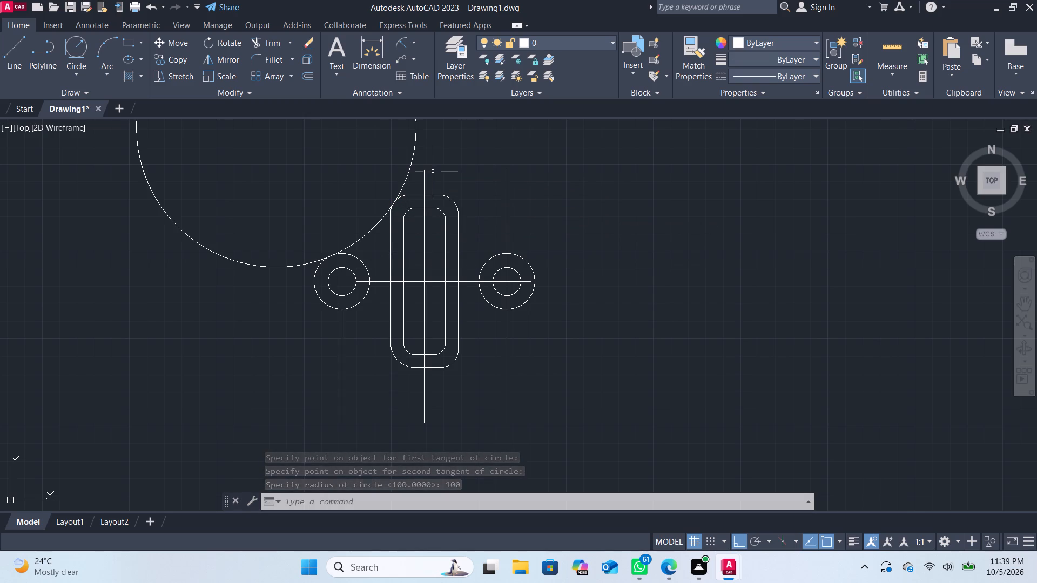
Trim the radius 100 circle to leave only the arc joining the left outer circle to the outer rounded rectangle.
left_click(276, 45)
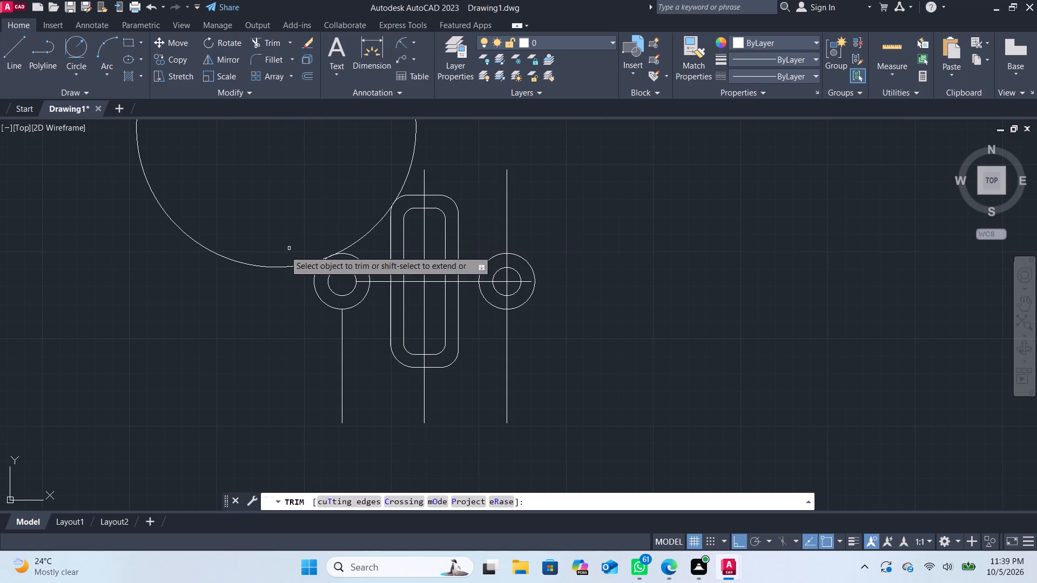
left_click(247, 263)
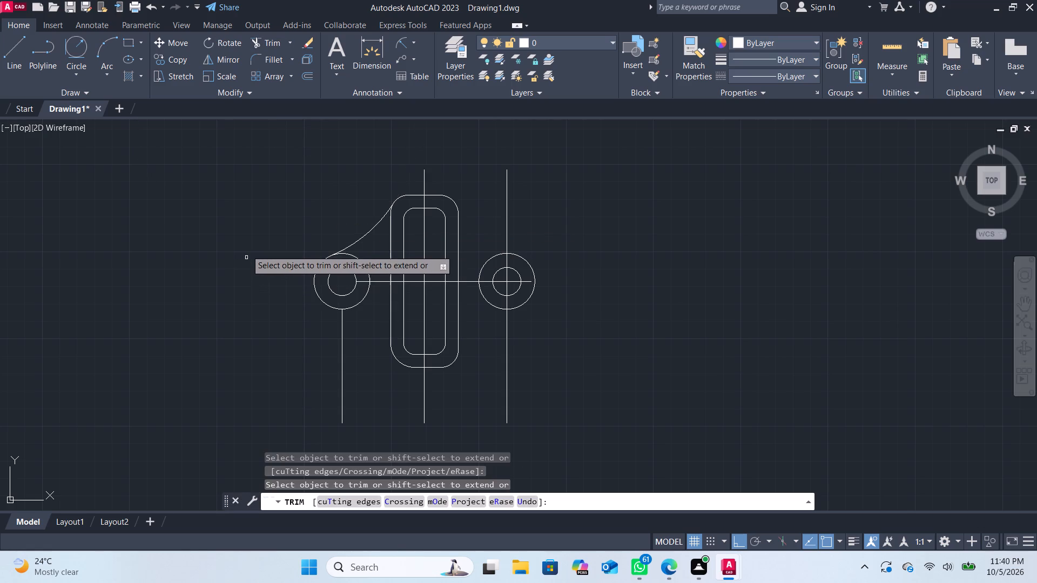
scroll(367, 213, "up", 2)
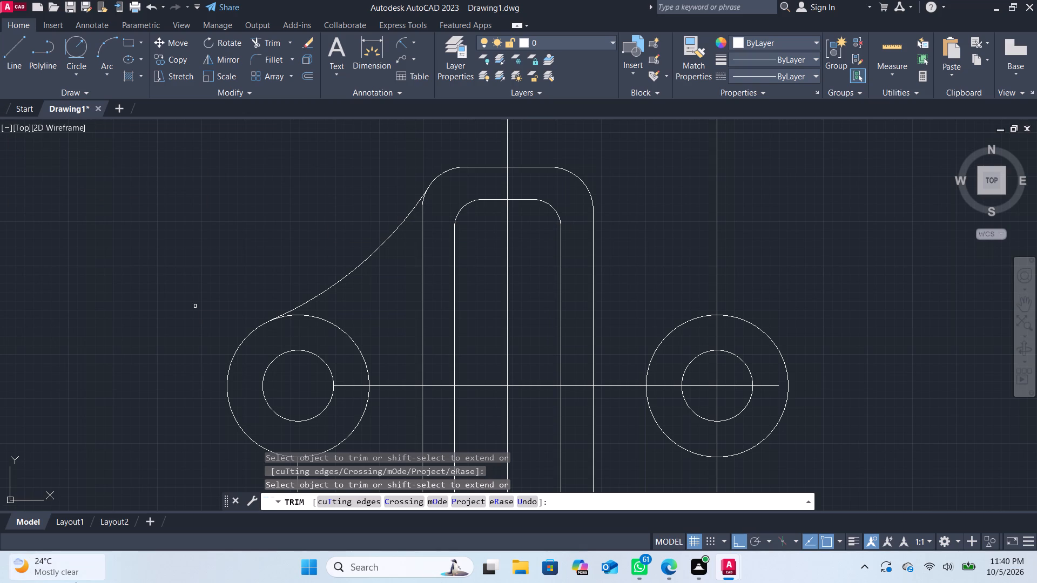
scroll(329, 195, "down", 1)
scroll(273, 196, "down", 1)
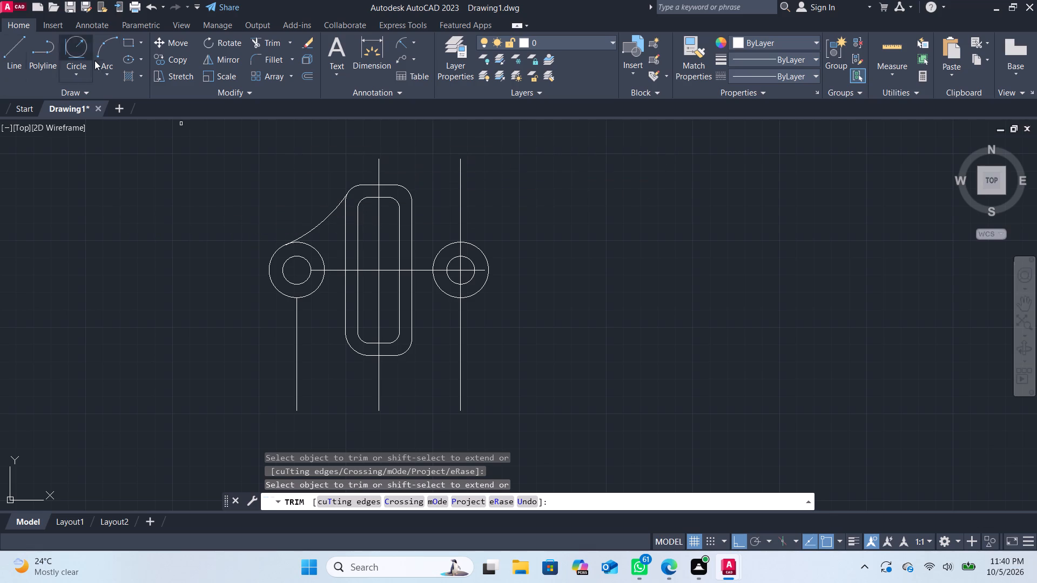
Trim away the vertical line below the left circle, the middle one below the horizontal centre line, and the right one below its circle.
left_click(66, 48)
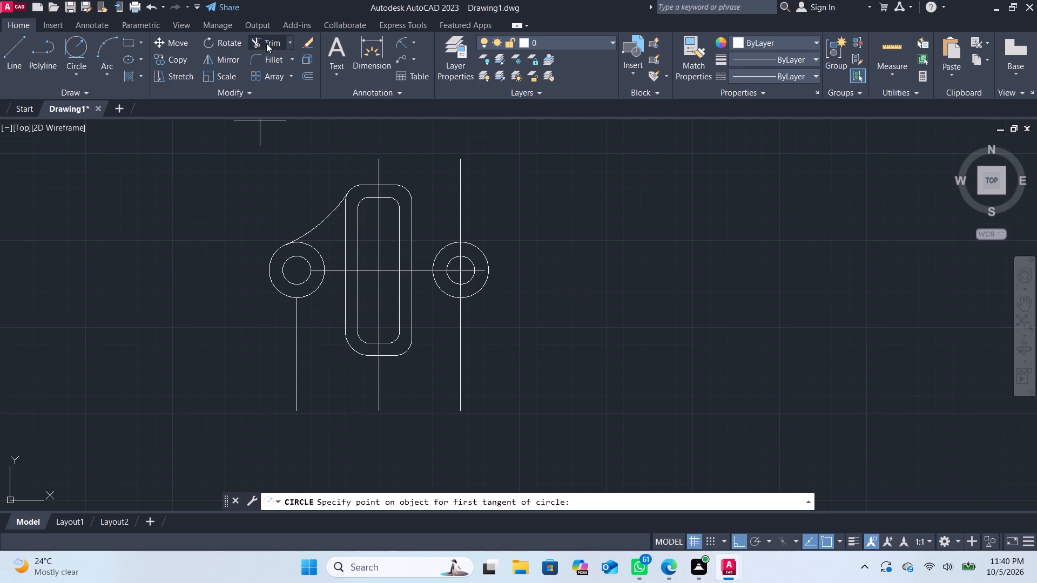
left_click(266, 43)
left_click(295, 349)
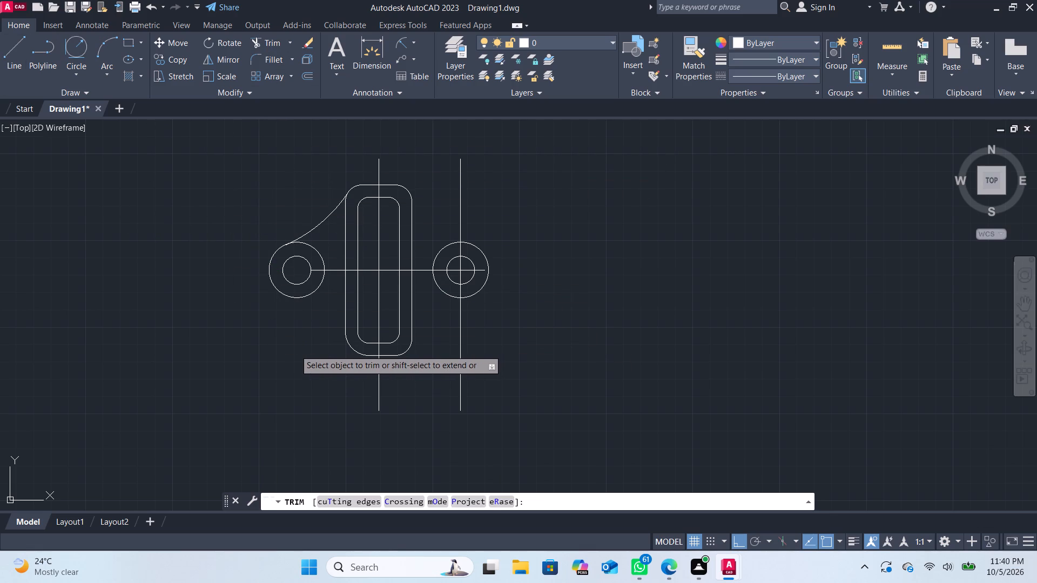
left_click_drag(385, 380, 371, 390)
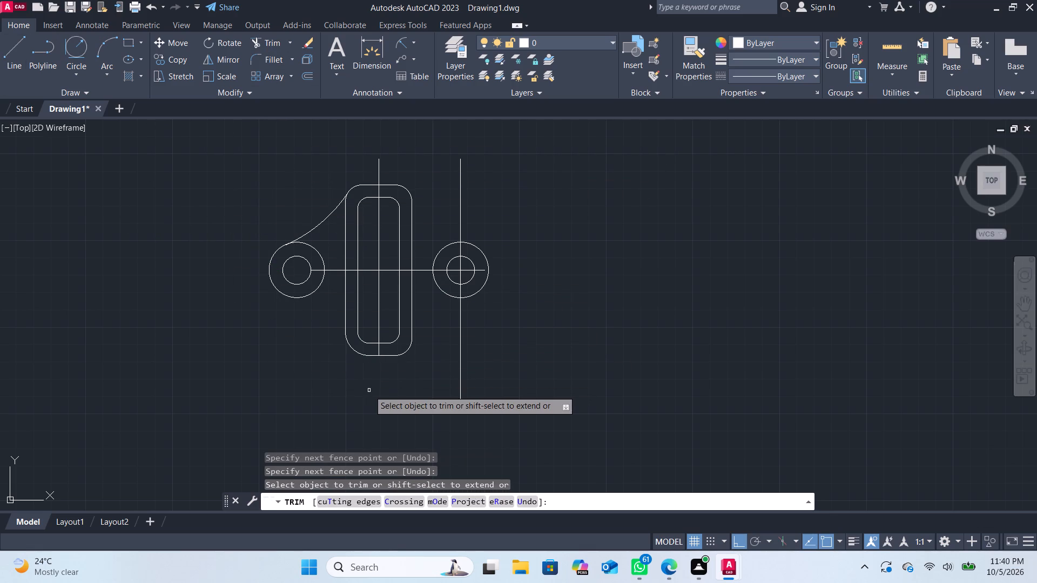
scroll(389, 338, "up", 2)
left_click_drag(346, 367, 389, 363)
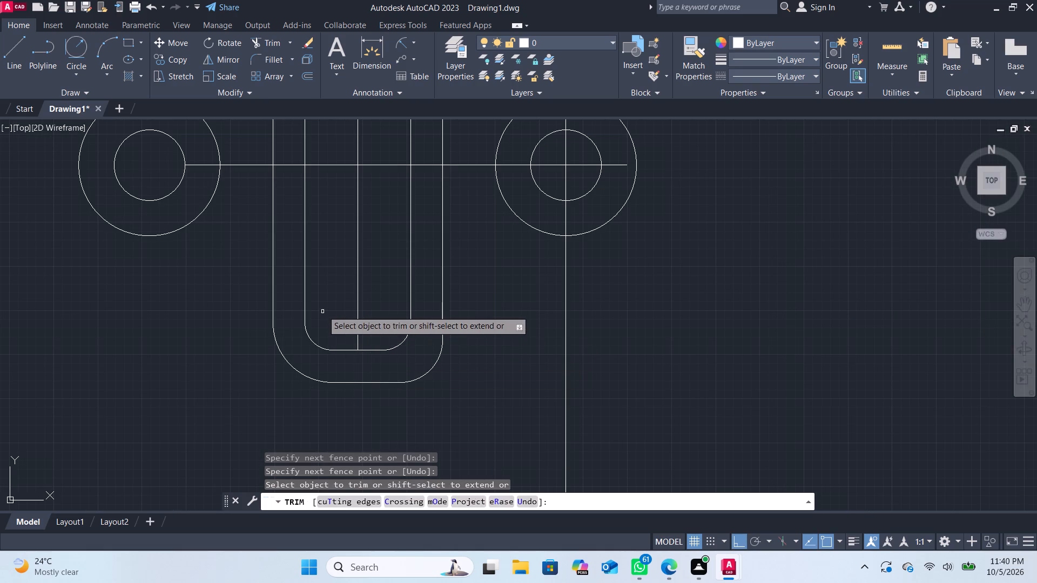
left_click_drag(329, 277, 376, 253)
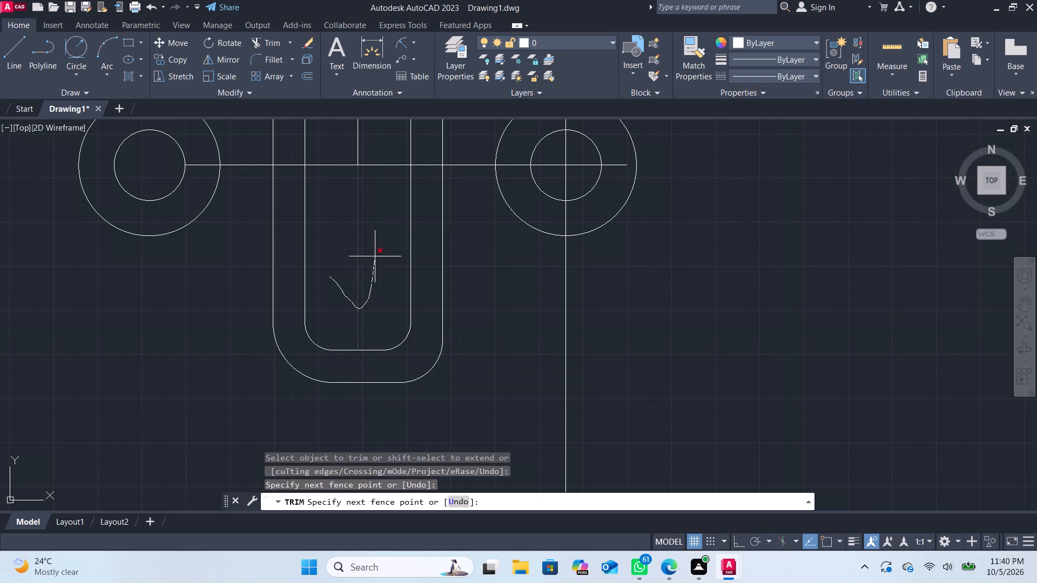
left_click_drag(376, 253, 380, 221)
scroll(420, 273, "up", 1)
scroll(420, 273, "down", 2)
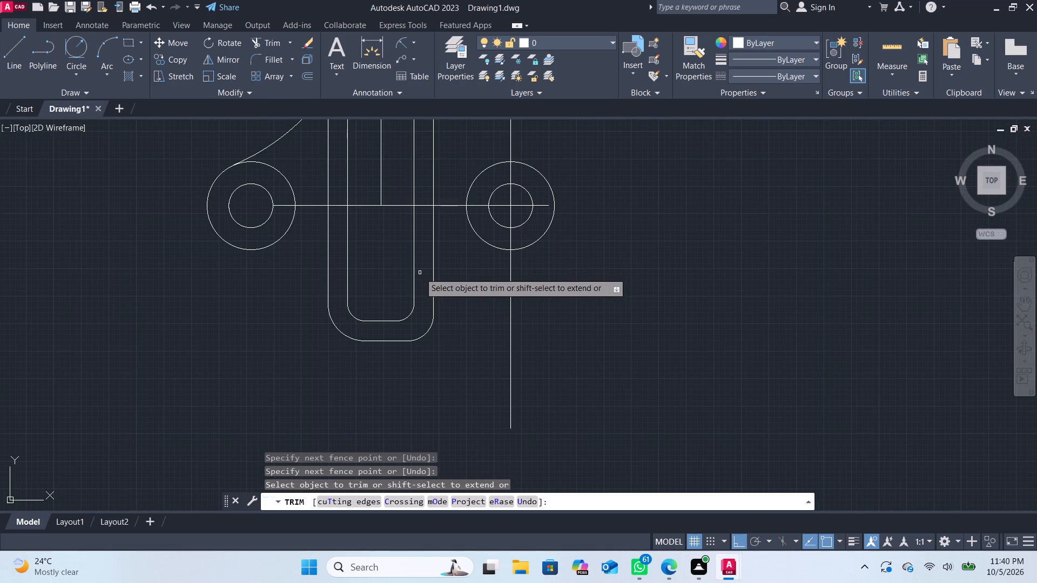
left_click_drag(607, 297, 489, 415)
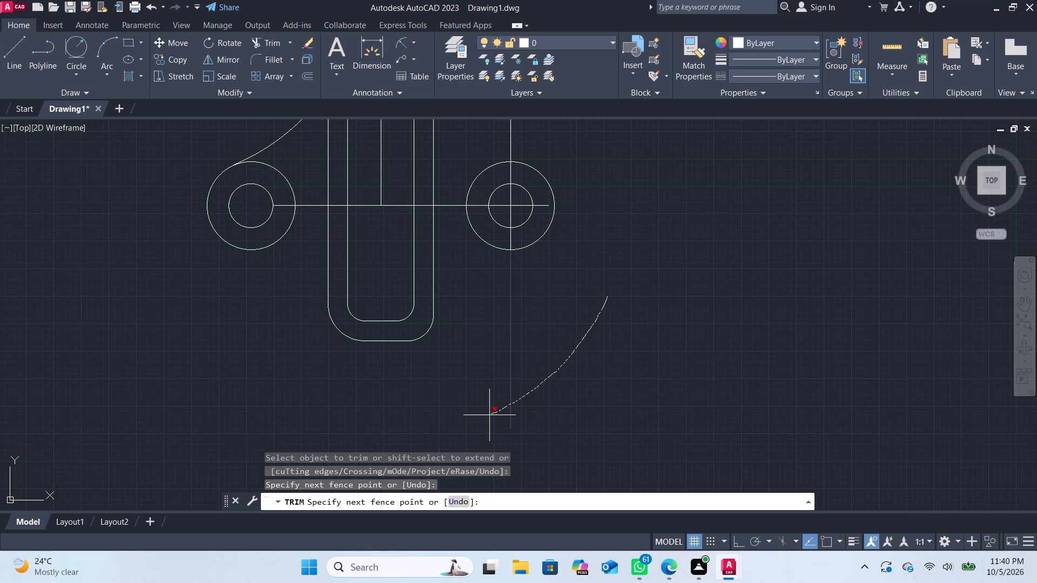
left_click_drag(489, 415, 489, 415)
Trim away the rest of the middle vertical centre line and the right vertical line above its outer circle.
middle_click_drag(496, 365, 548, 494)
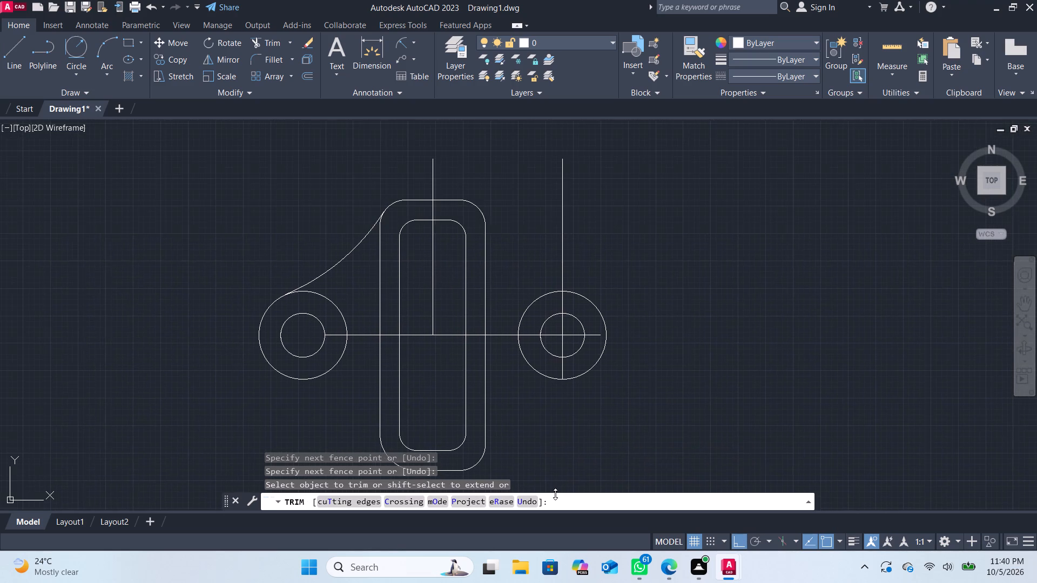
left_click_drag(425, 256, 446, 260)
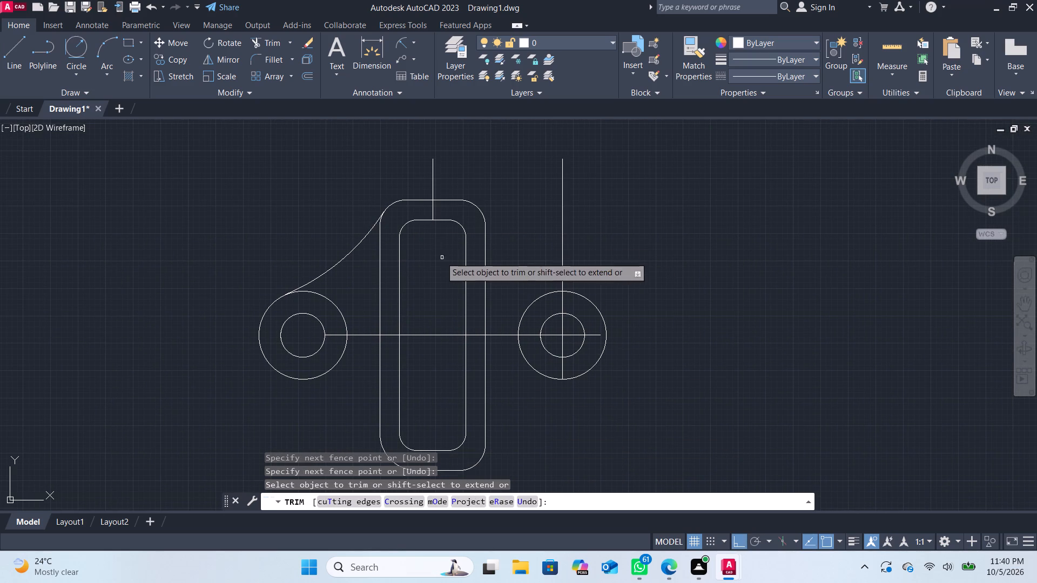
left_click_drag(423, 204, 440, 209)
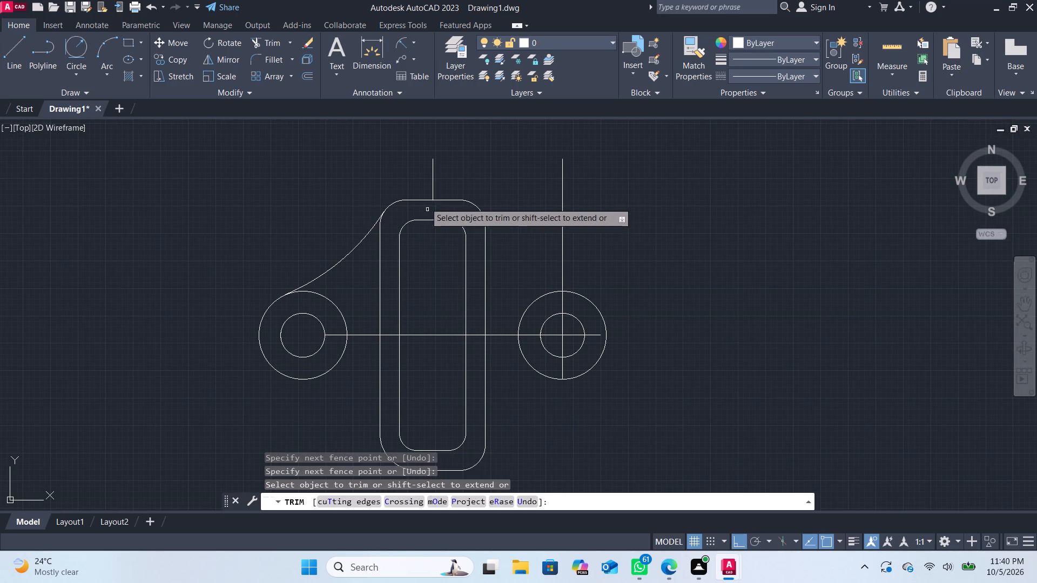
left_click_drag(422, 185, 452, 182)
left_click_drag(558, 202, 582, 203)
Trim away the remaining vertical centre line pieces inside the right pair of concentric circles.
left_click(562, 326)
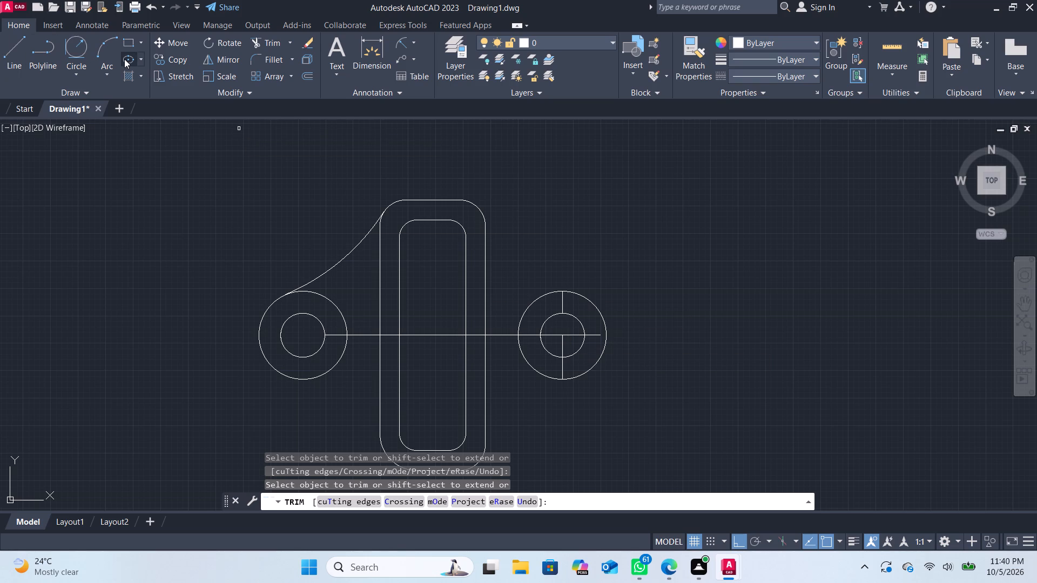
left_click(561, 369)
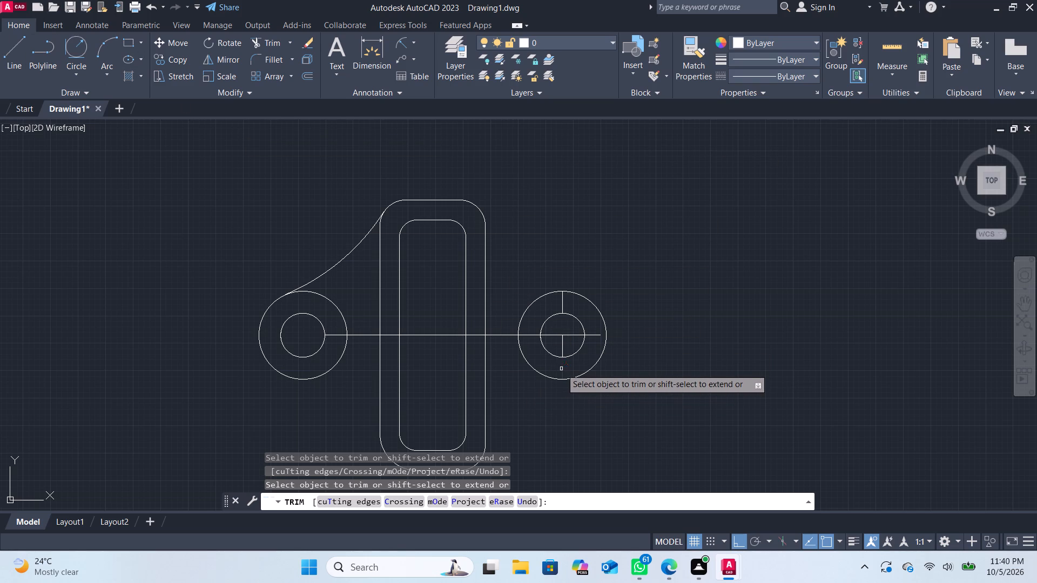
left_click(562, 350)
left_click(561, 307)
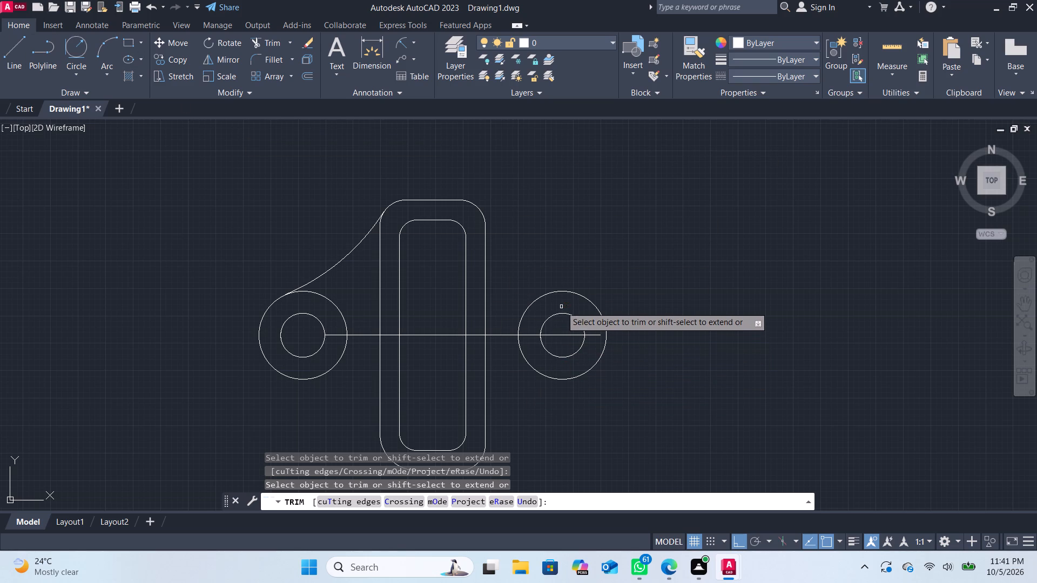
Trim away the horizontal centre line pieces inside the right pair of concentric circles.
scroll(558, 374, "up", 1)
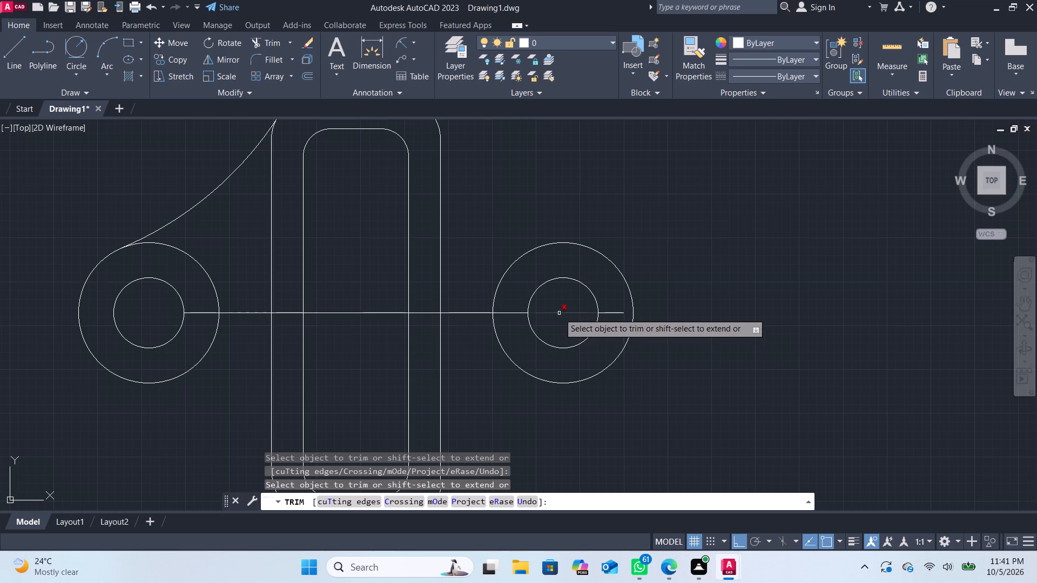
left_click(559, 313)
left_click(608, 314)
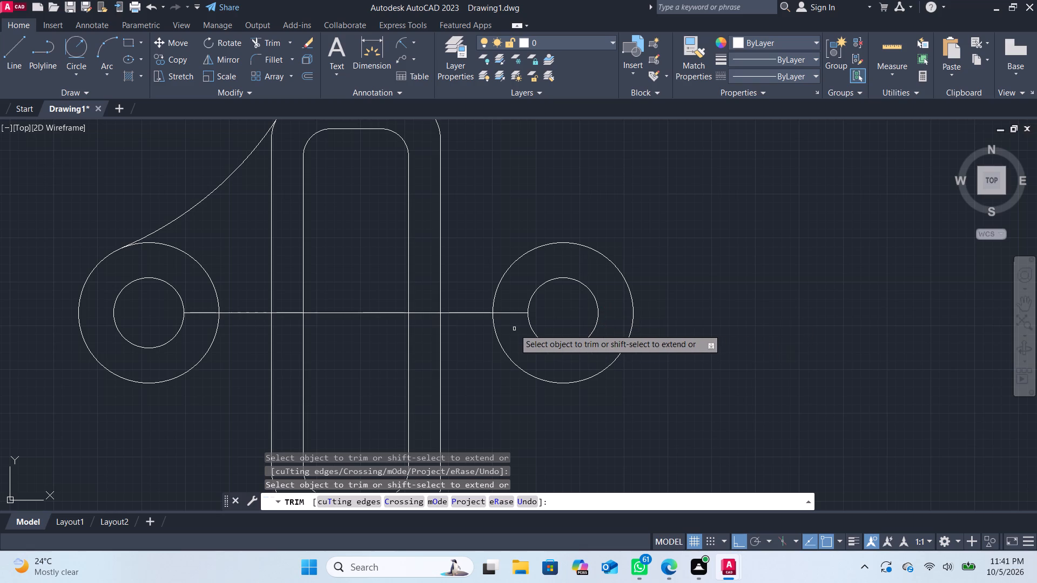
left_click_drag(513, 309, 516, 326)
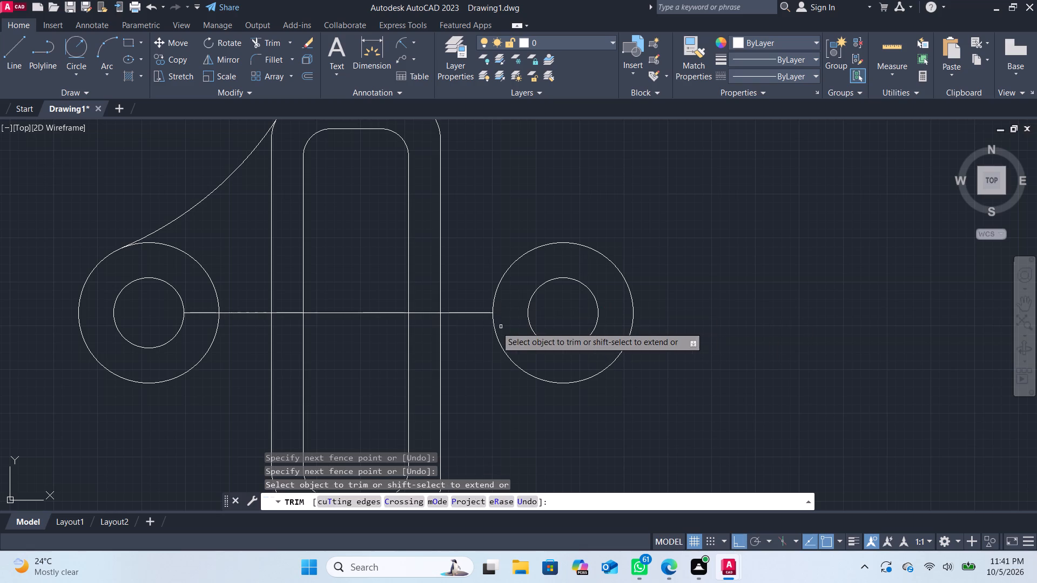
Trim away the horizontal centre line between the left and right outer circles, including the pieces crossing both rounded rectangles.
left_click_drag(474, 327, 469, 267)
left_click_drag(427, 348, 427, 320)
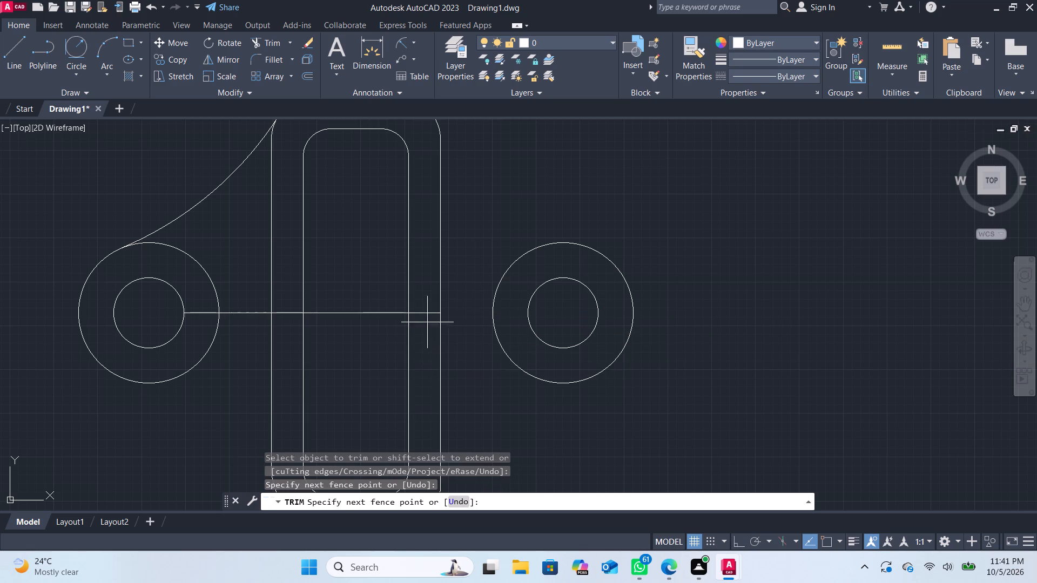
left_click_drag(427, 320, 427, 262)
left_click_drag(365, 363, 365, 287)
left_click_drag(365, 287, 365, 248)
left_click_drag(238, 322, 247, 295)
left_click_drag(293, 326, 291, 276)
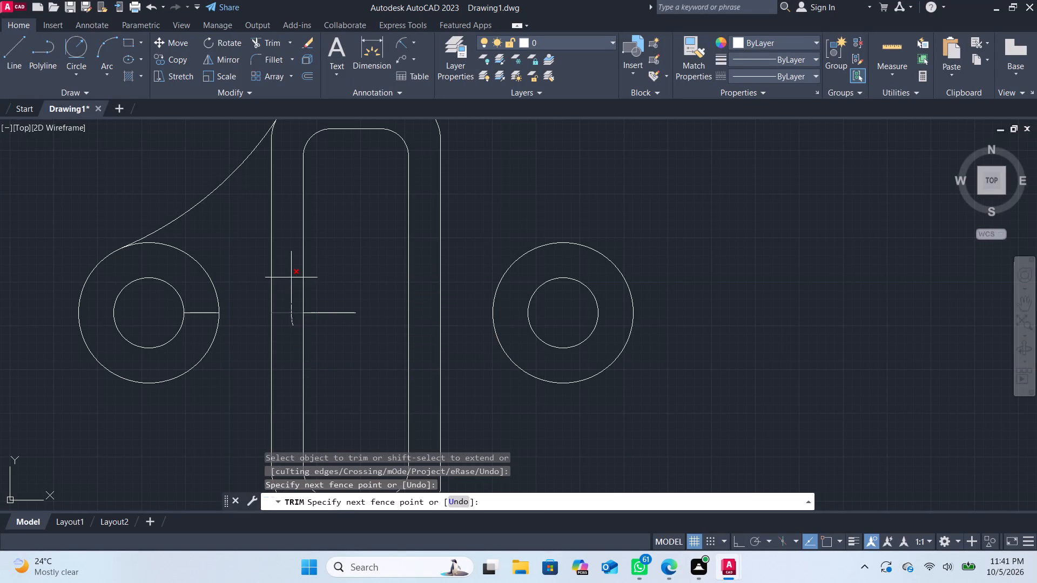
left_click_drag(291, 276, 291, 269)
left_click_drag(325, 343, 337, 270)
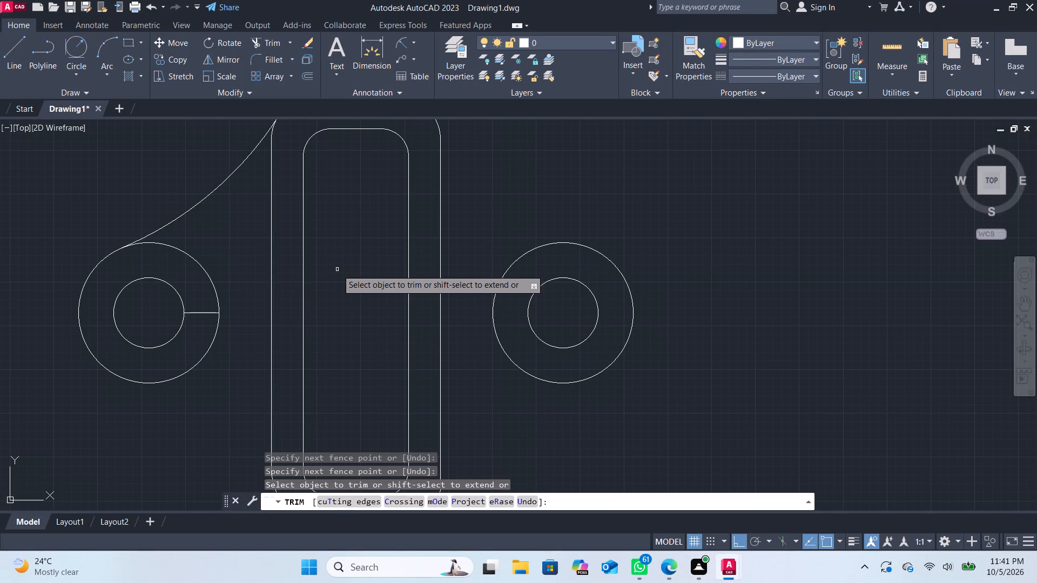
Draw a radius 100 circle tangent to the outer rounded rectangle's upper right corner and the top of the right outer circle.
scroll(337, 269, "down", 1)
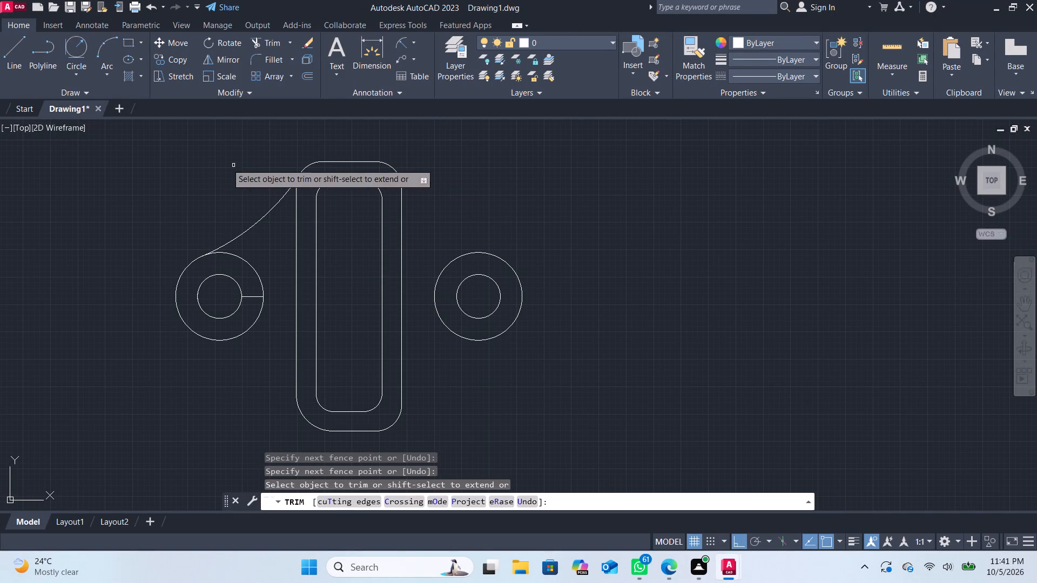
left_click(79, 50)
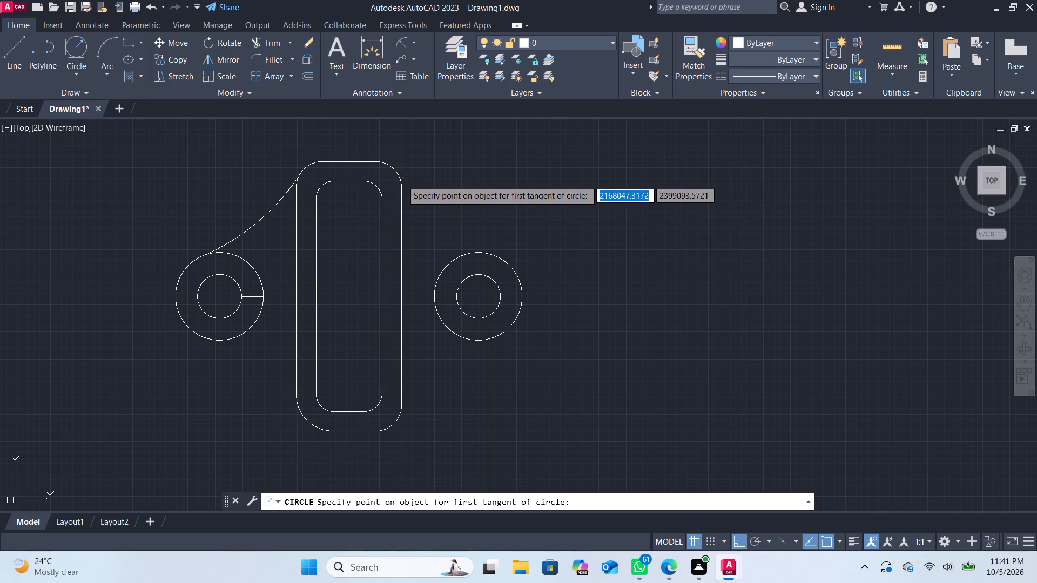
left_click(397, 173)
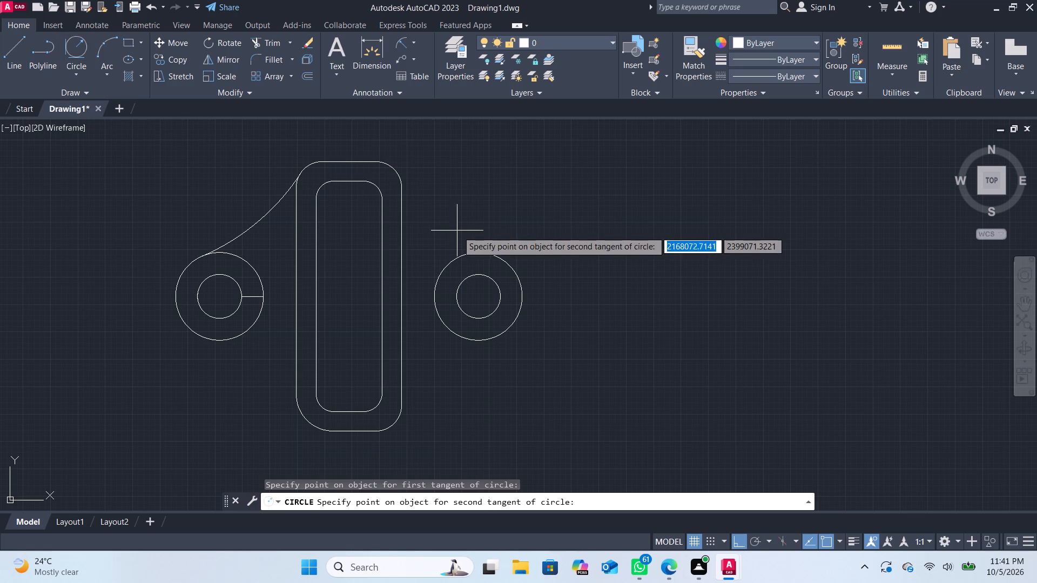
left_click(477, 253)
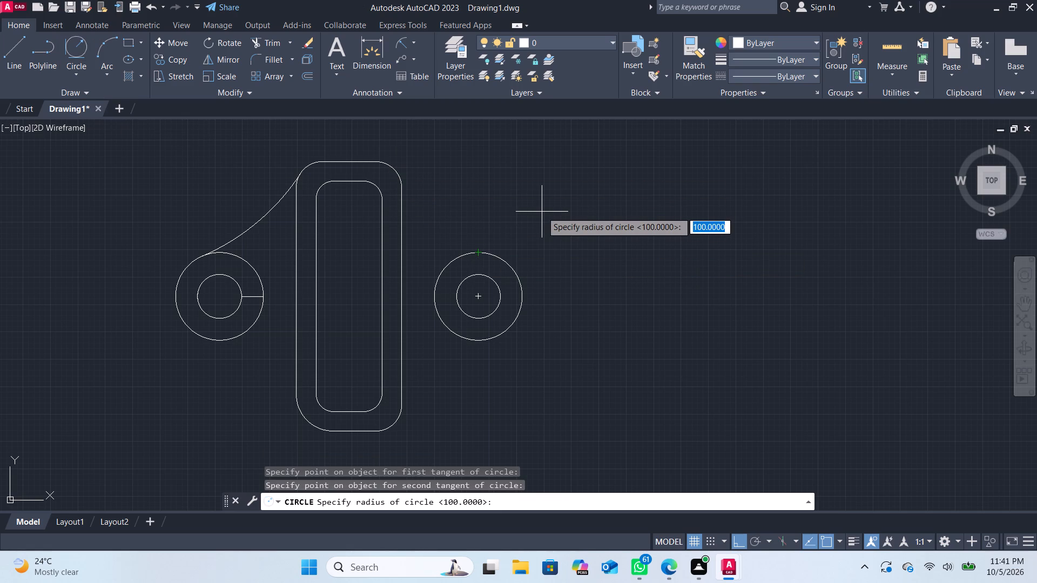
type("100")
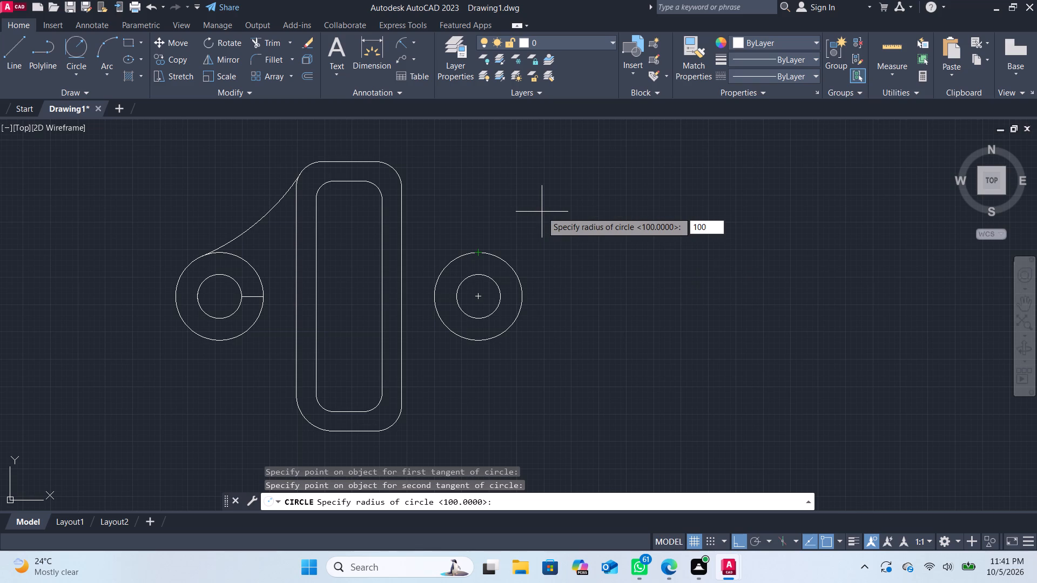
key("Return")
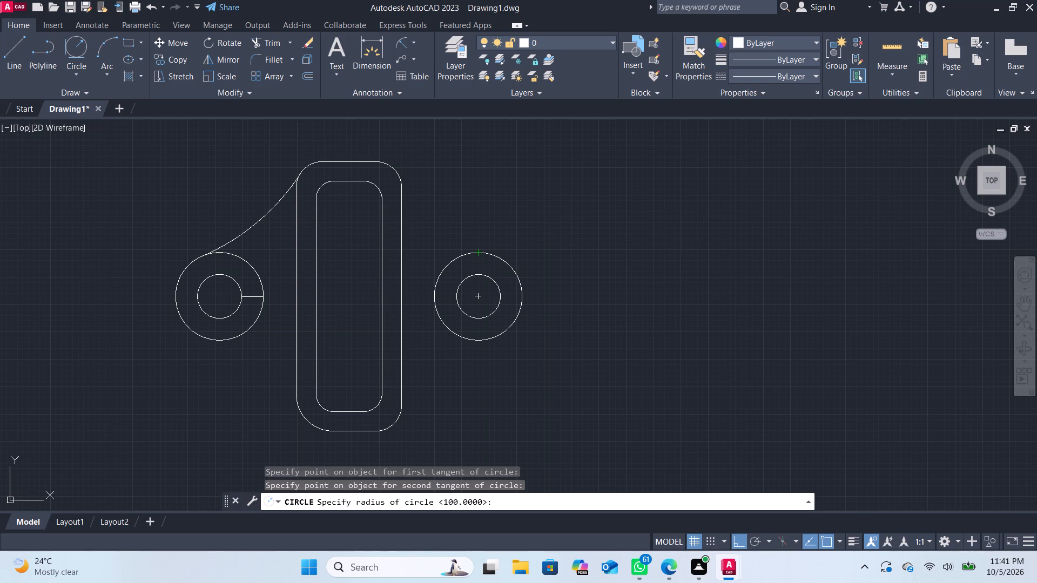
Trim the radius 100 circle to leave only the arc joining the outer rounded rectangle to the right outer circle.
left_click(271, 40)
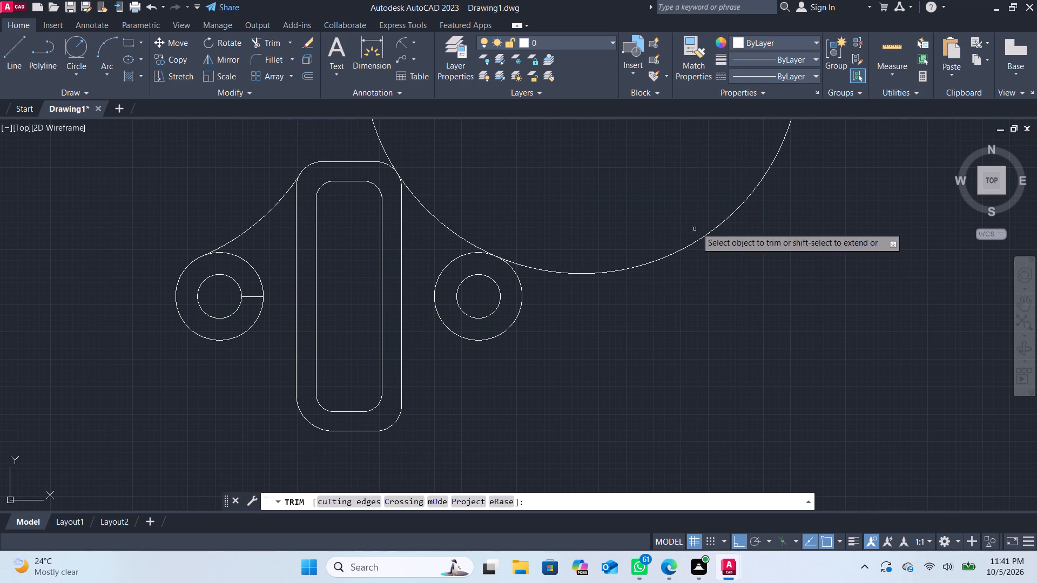
left_click(723, 223)
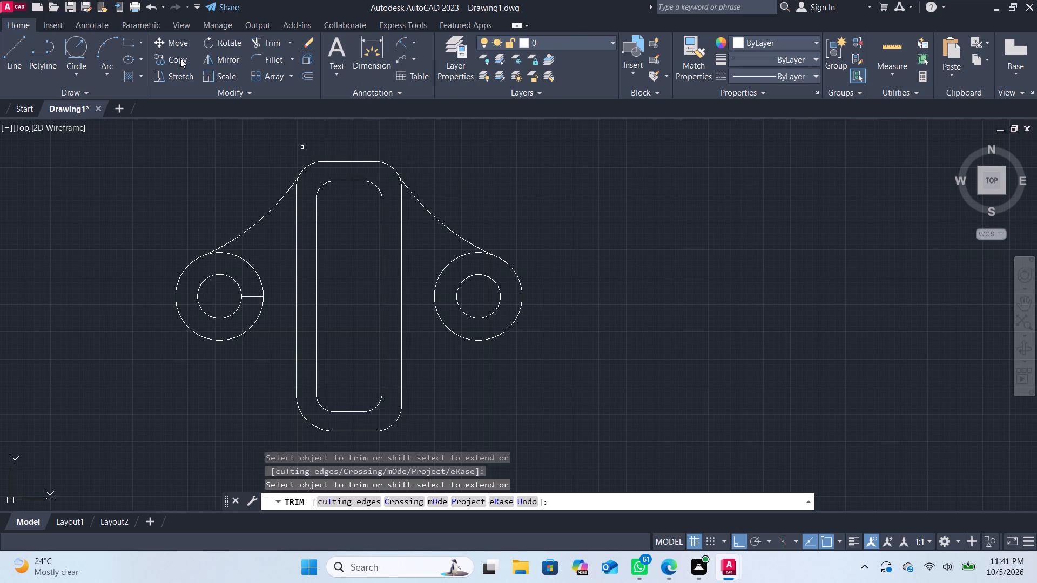
Trim away the leftover horizontal line piece between the left inner and outer circles.
left_click(78, 43)
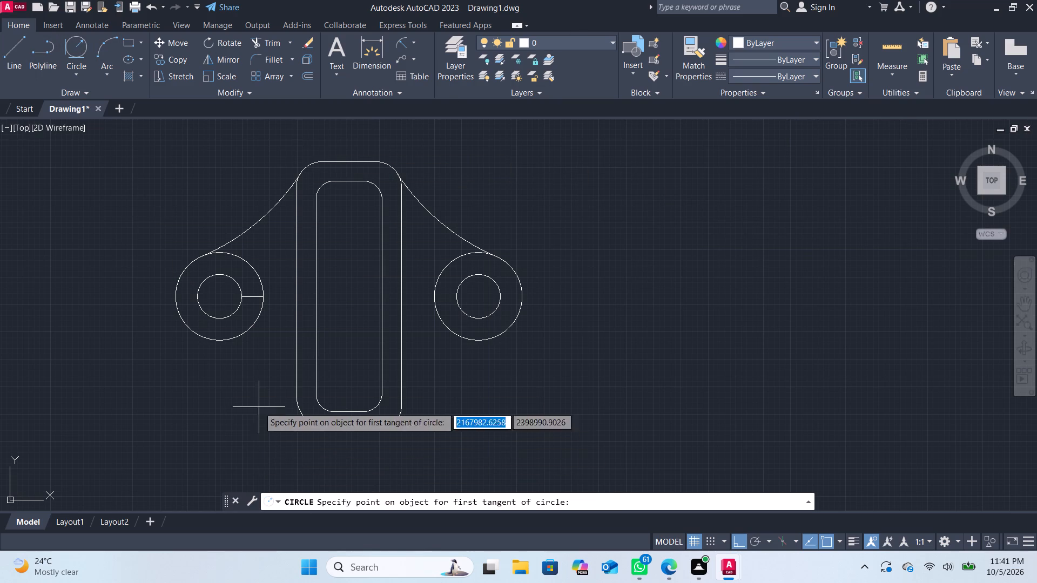
left_click(262, 43)
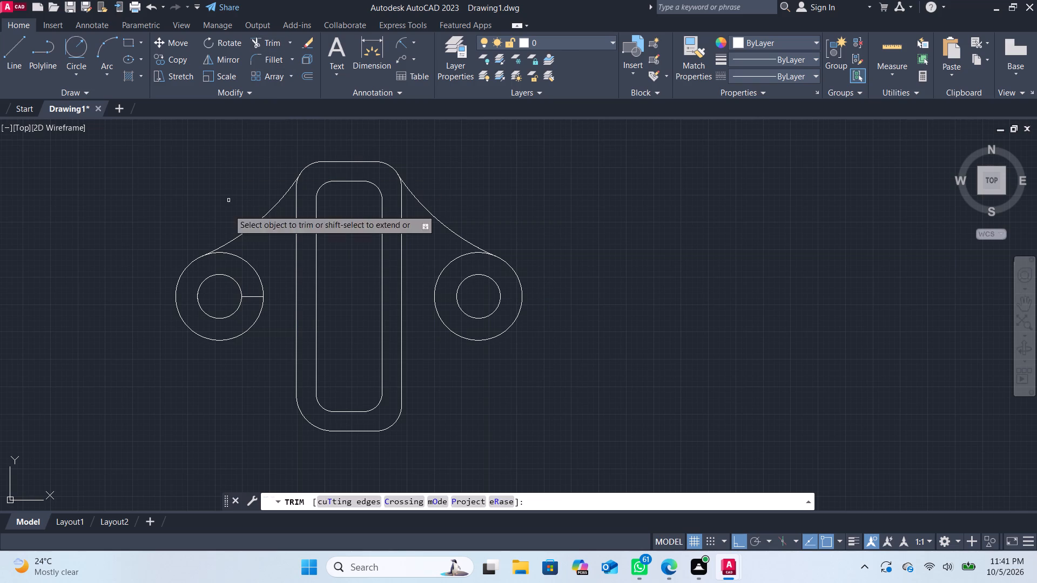
left_click(251, 296)
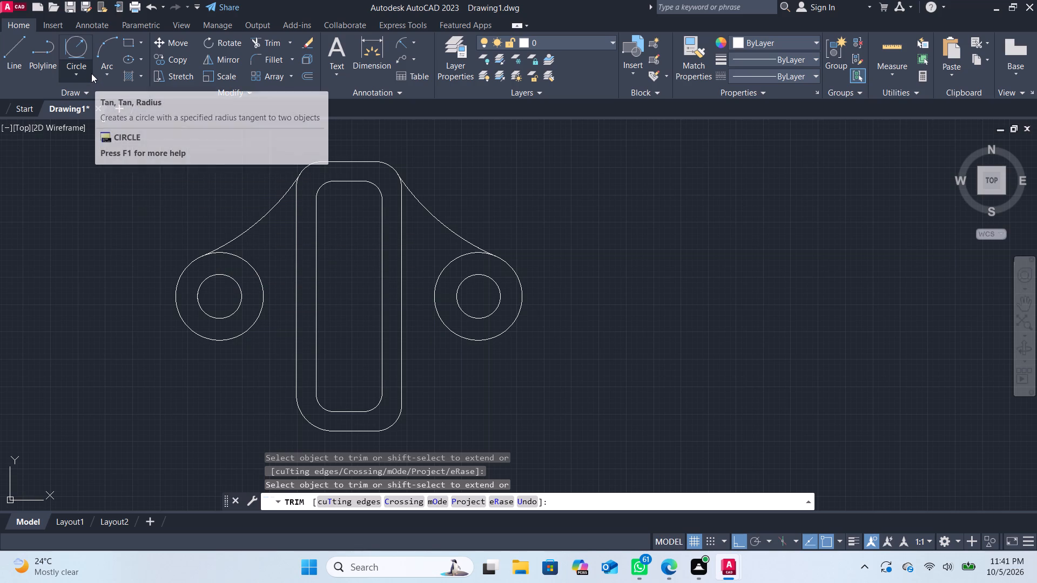
Draw a radius 100 circle tangent to the bottom of the left outer circle and the outer rounded rectangle's lower left corner.
left_click(78, 45)
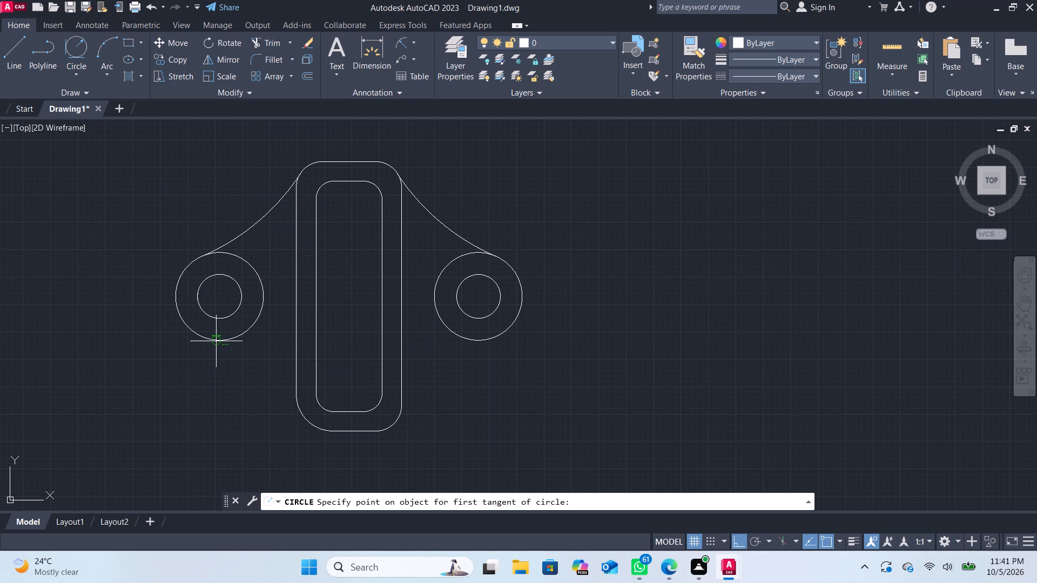
left_click(216, 341)
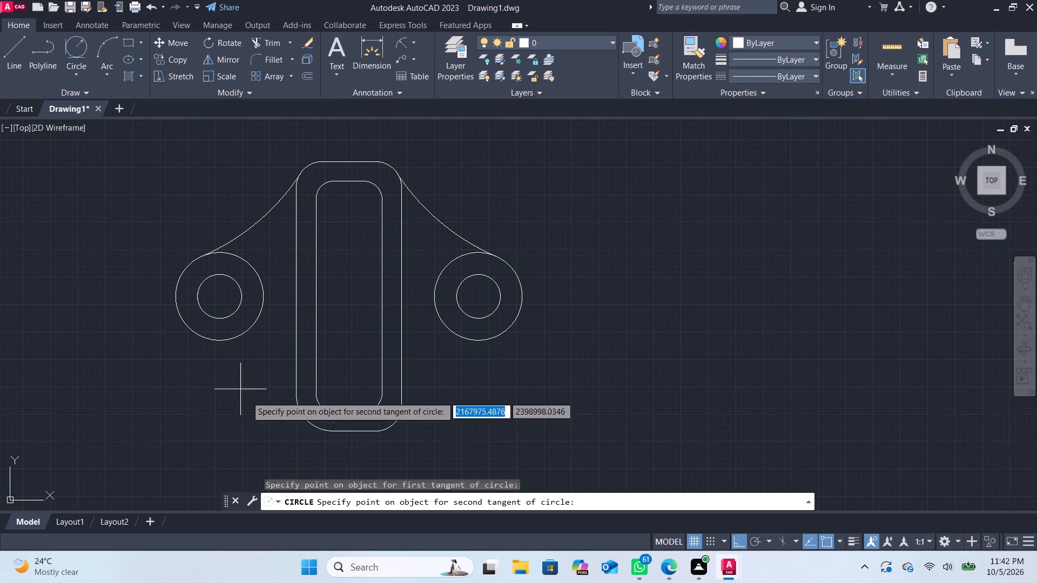
left_click(306, 423)
type("100")
key("Return")
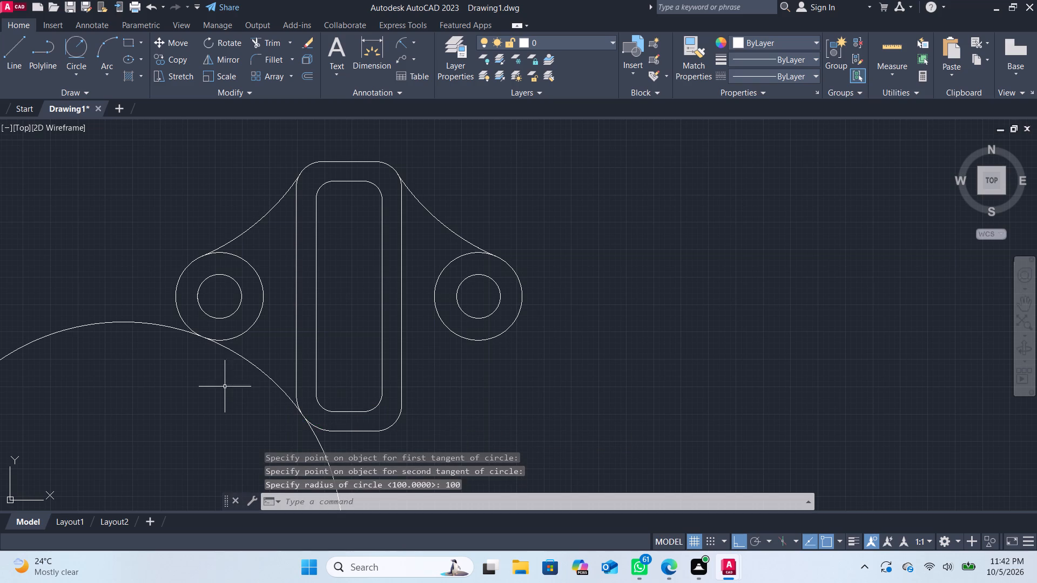
Trim the lower left radius 100 circle to leave only the arc joining the left outer circle to the outer rounded rectangle.
left_click(270, 39)
left_click(88, 324)
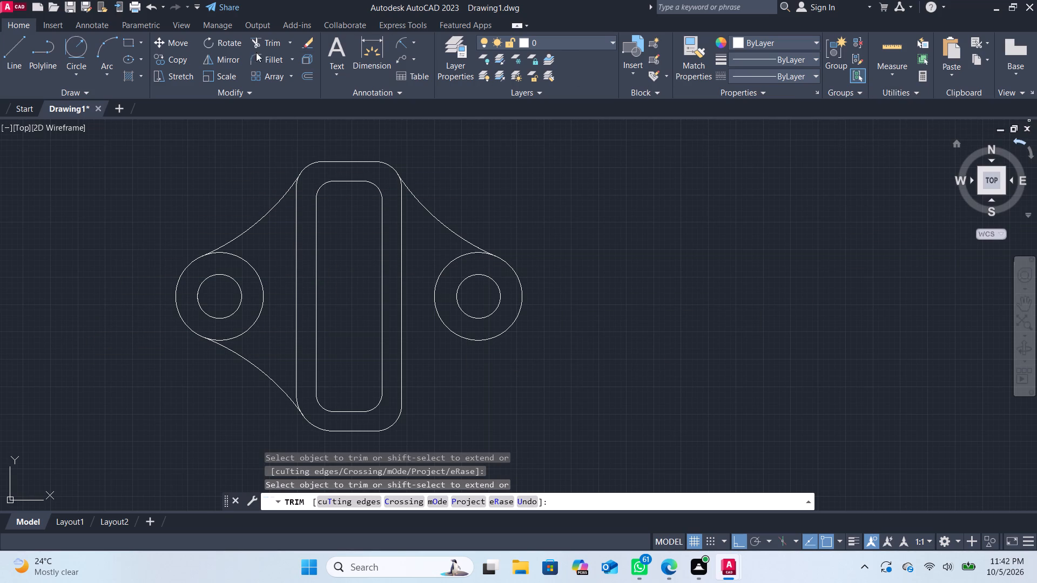
Draw a radius 100 circle tangent to the bottom of the right outer circle and the outer rounded rectangle's lower right corner.
left_click(87, 44)
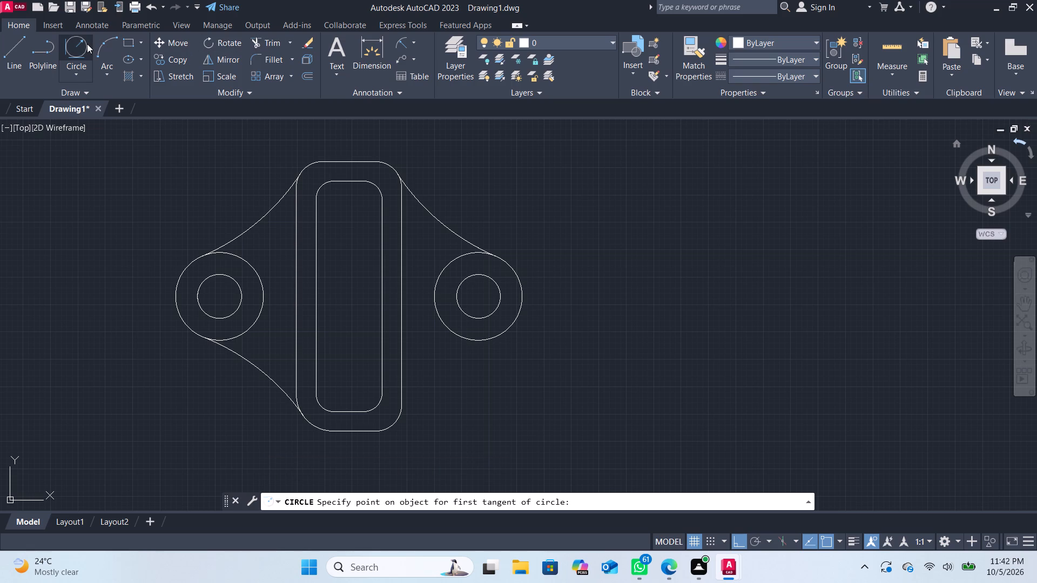
left_click(480, 341)
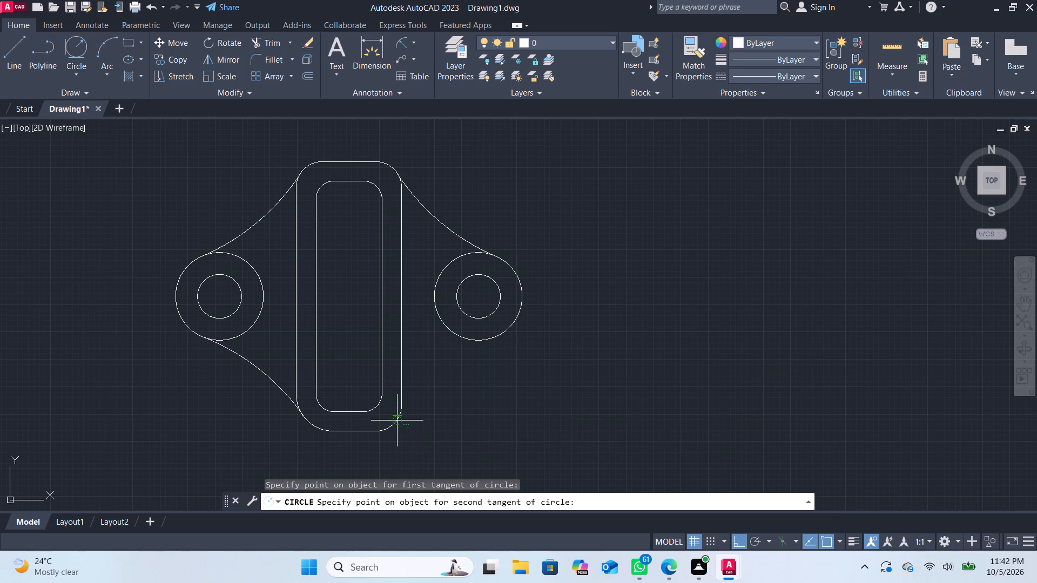
left_click(397, 421)
type("100")
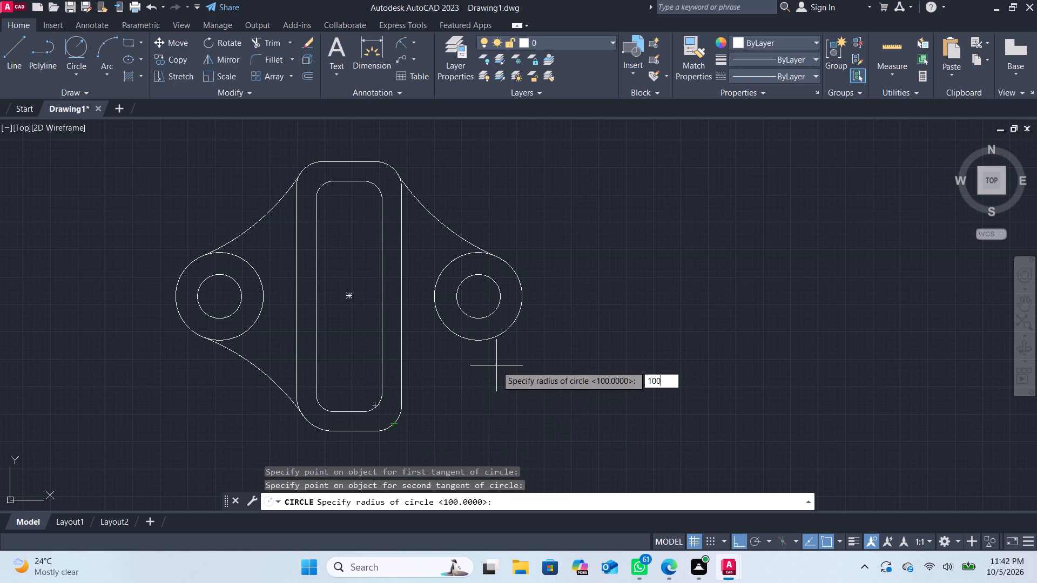
key("Return")
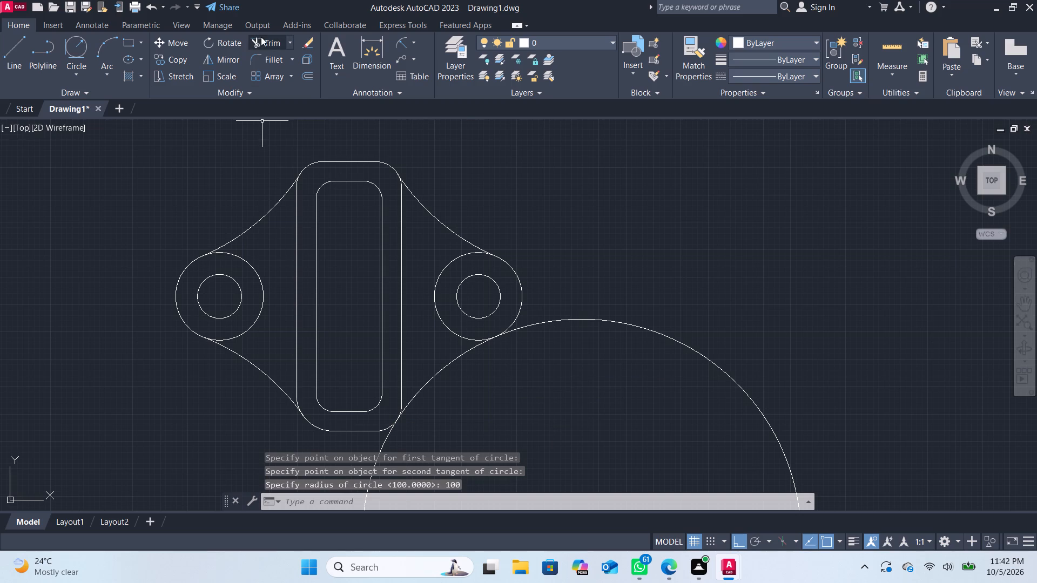
Trim the lower right radius 100 circle to leave only the arc joining the right outer circle to the outer rounded rectangle.
left_click(261, 36)
left_click(592, 319)
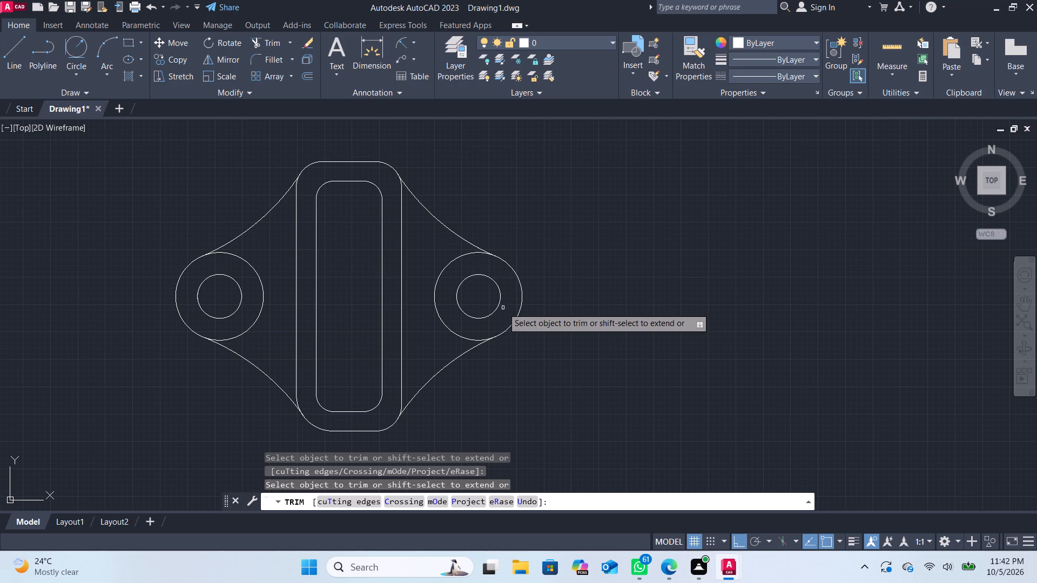
Trim away the inward-facing arcs of the left and right outer circles between the radius 100 arcs, and finish trimming.
left_click(259, 277)
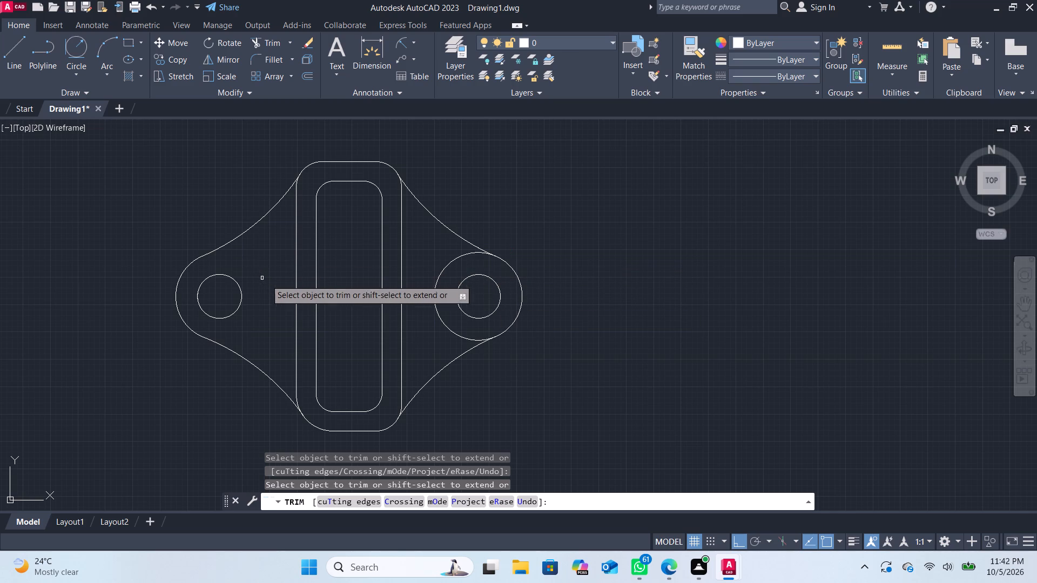
left_click(435, 297)
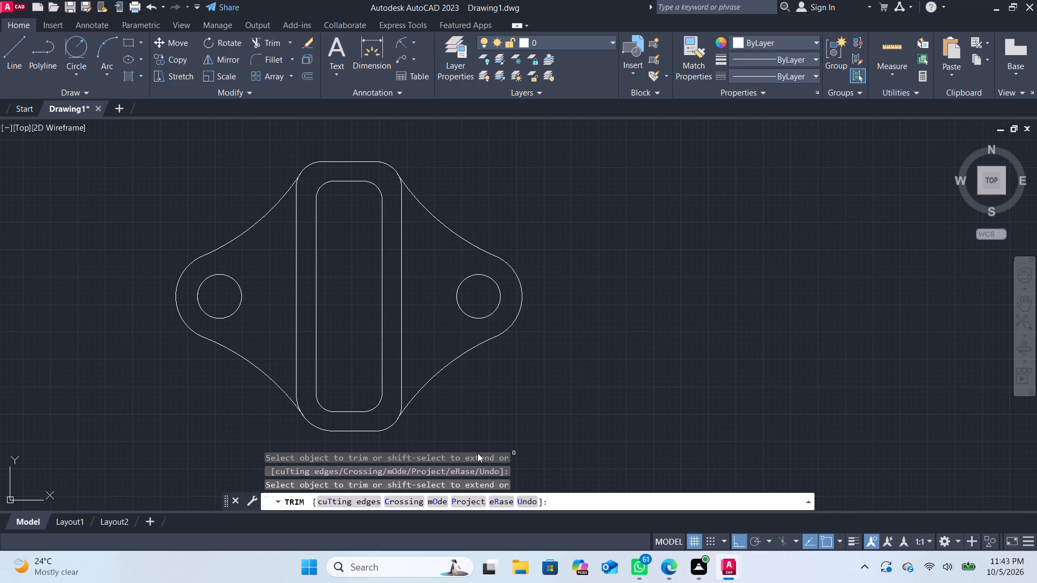
key("Escape")
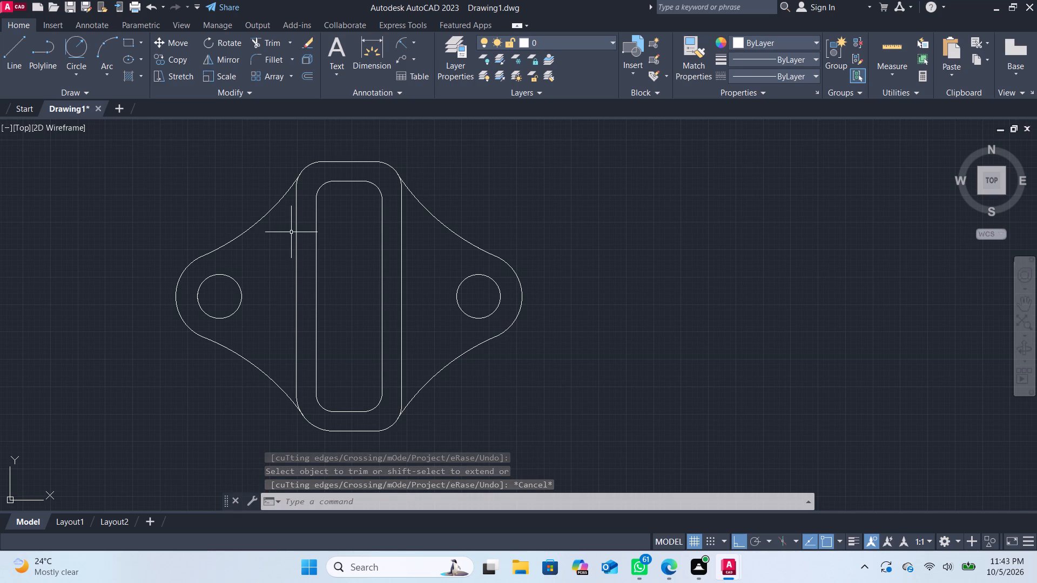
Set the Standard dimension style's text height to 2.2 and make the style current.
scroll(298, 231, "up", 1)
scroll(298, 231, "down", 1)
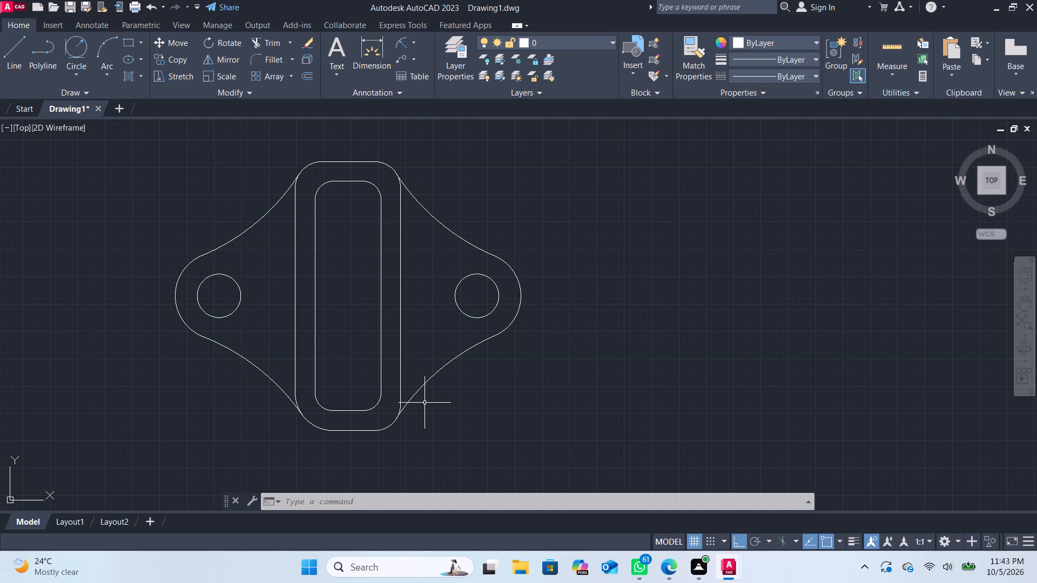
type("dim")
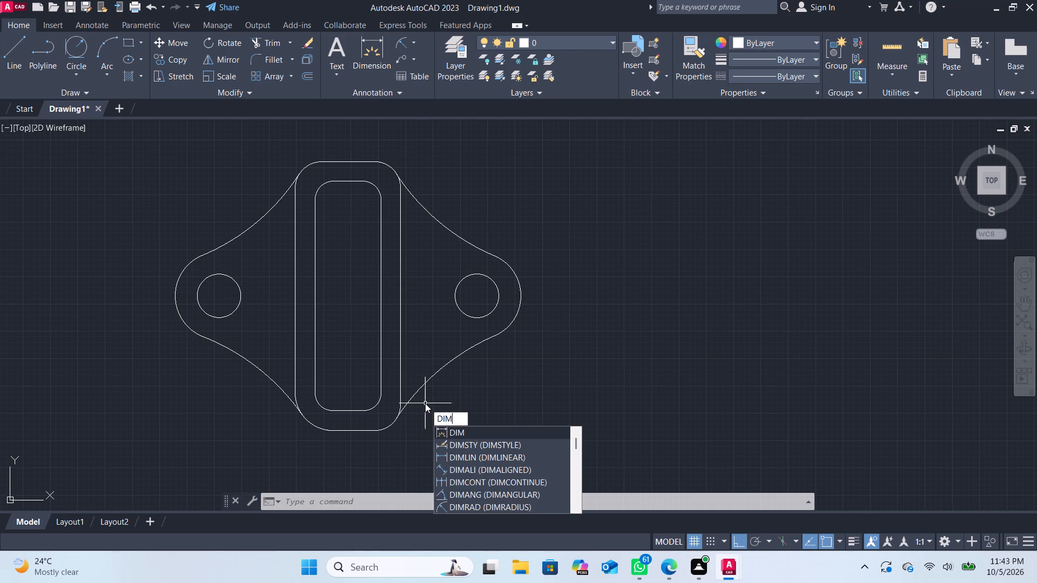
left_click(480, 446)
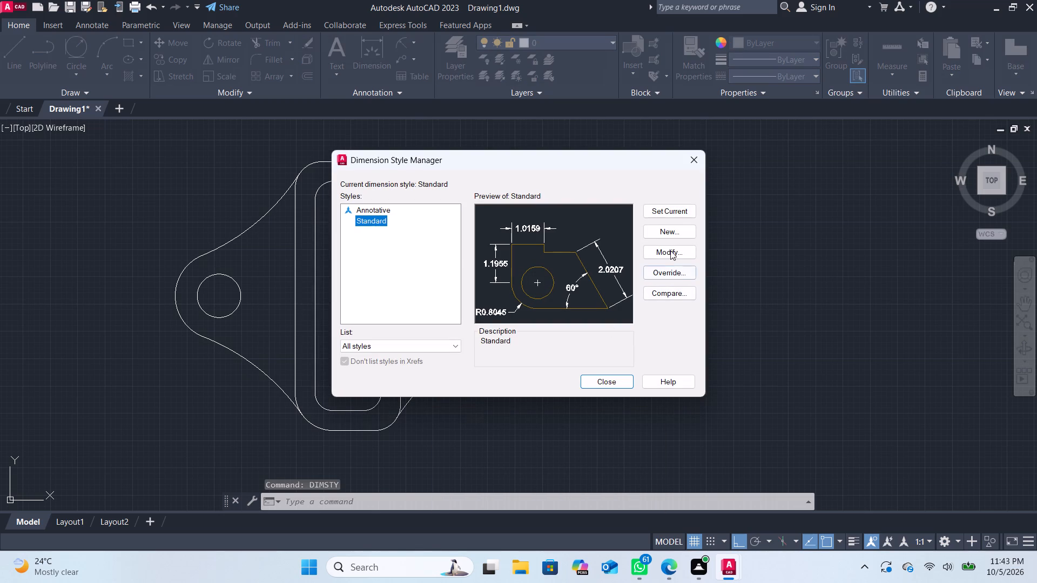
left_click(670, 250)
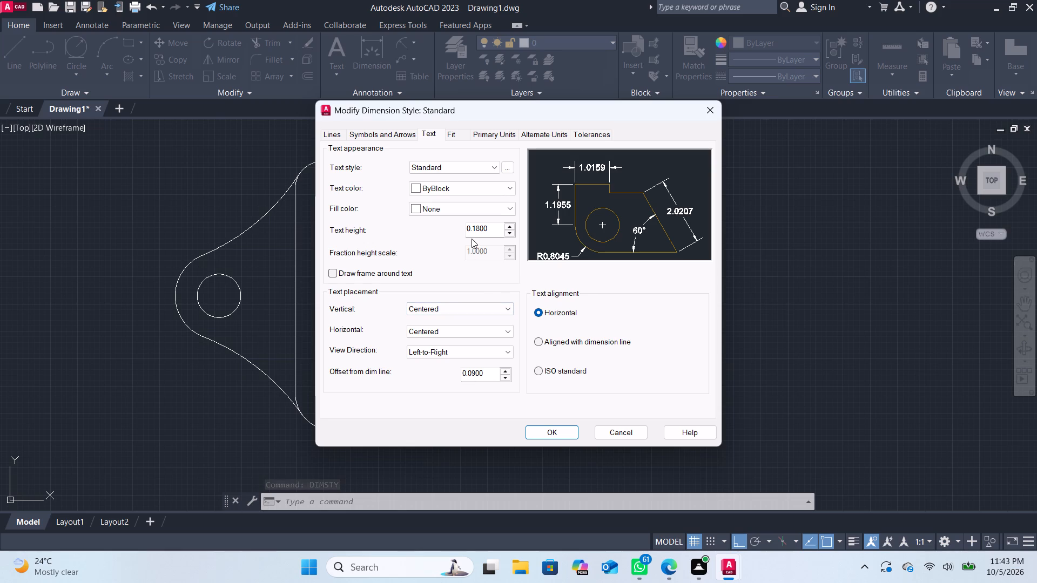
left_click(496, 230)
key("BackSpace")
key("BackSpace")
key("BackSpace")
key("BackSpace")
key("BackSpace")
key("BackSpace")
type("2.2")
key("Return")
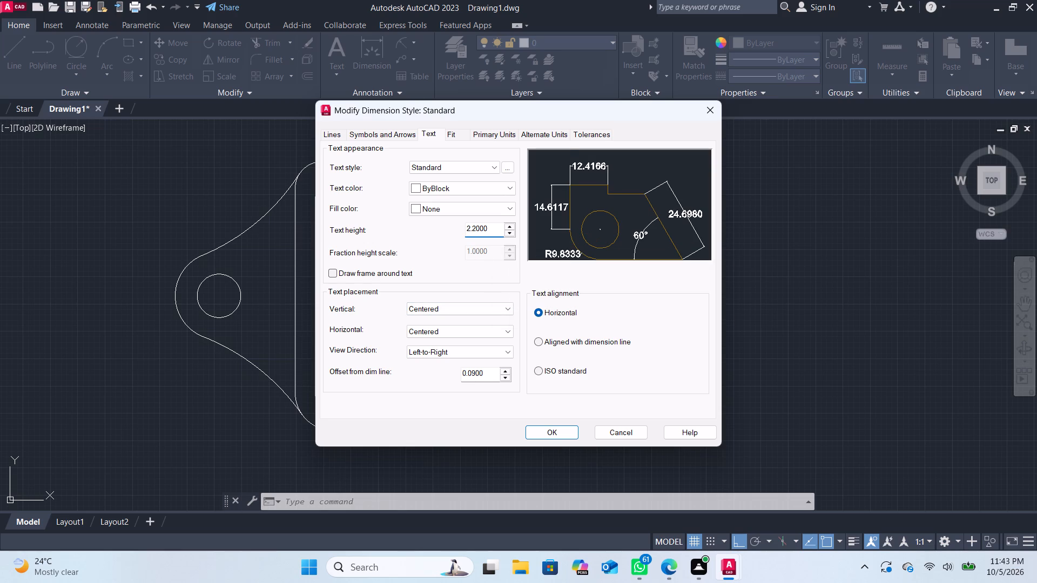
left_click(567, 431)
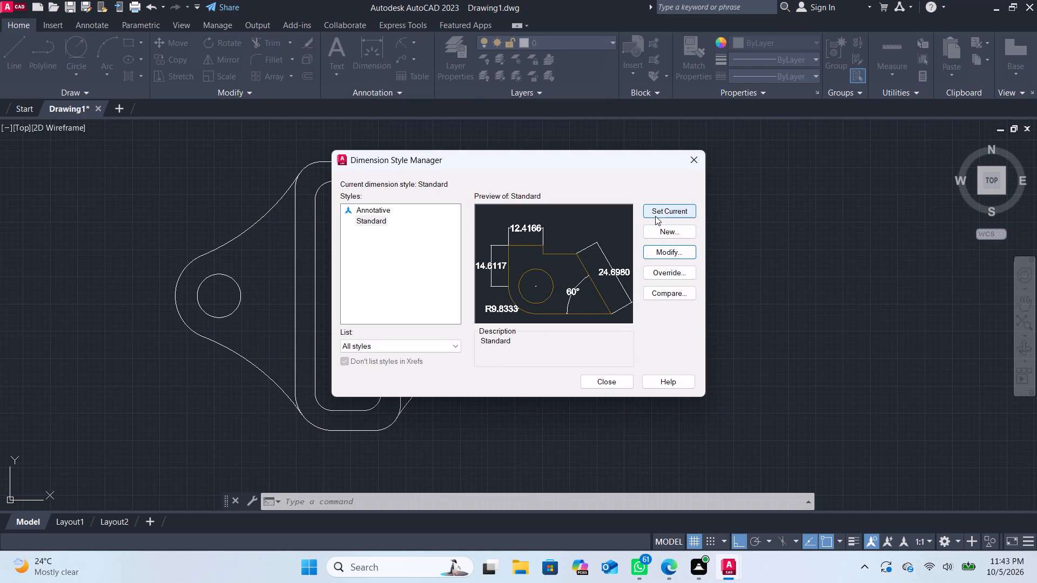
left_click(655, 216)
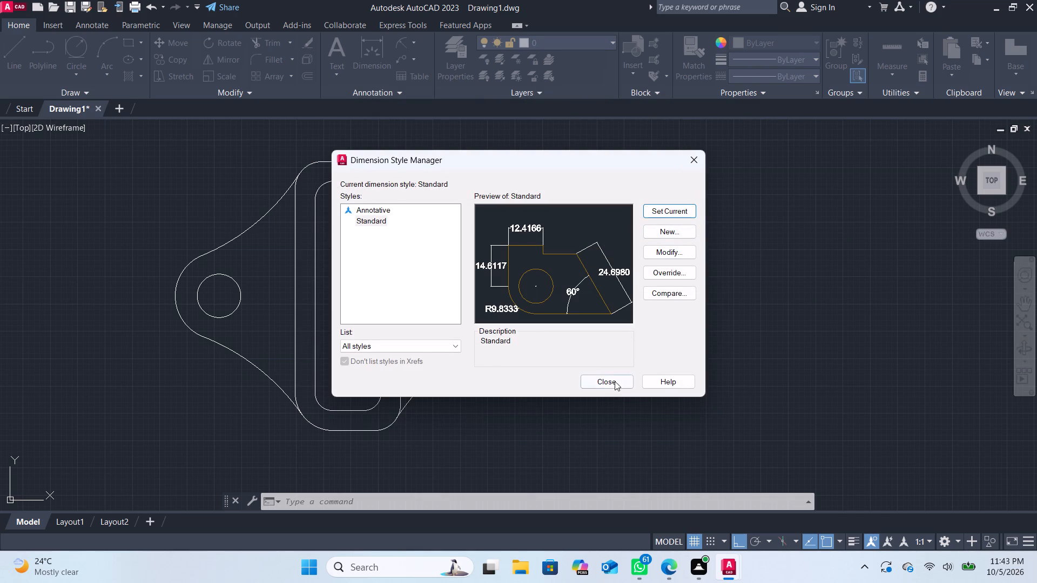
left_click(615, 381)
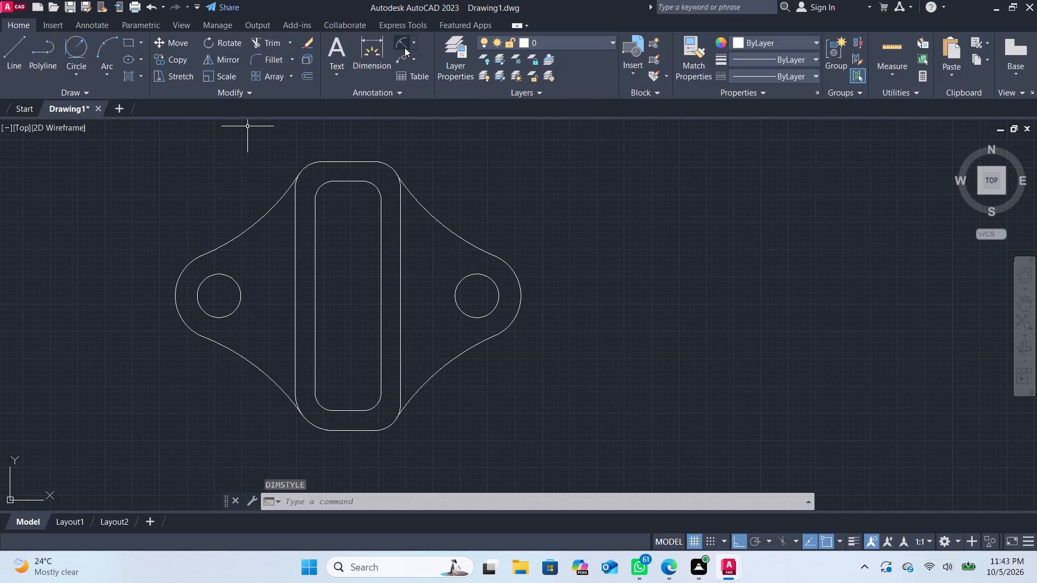
Add a radius dimension to the lower right connecting arc, with its text below and outside the outline.
left_click(405, 45)
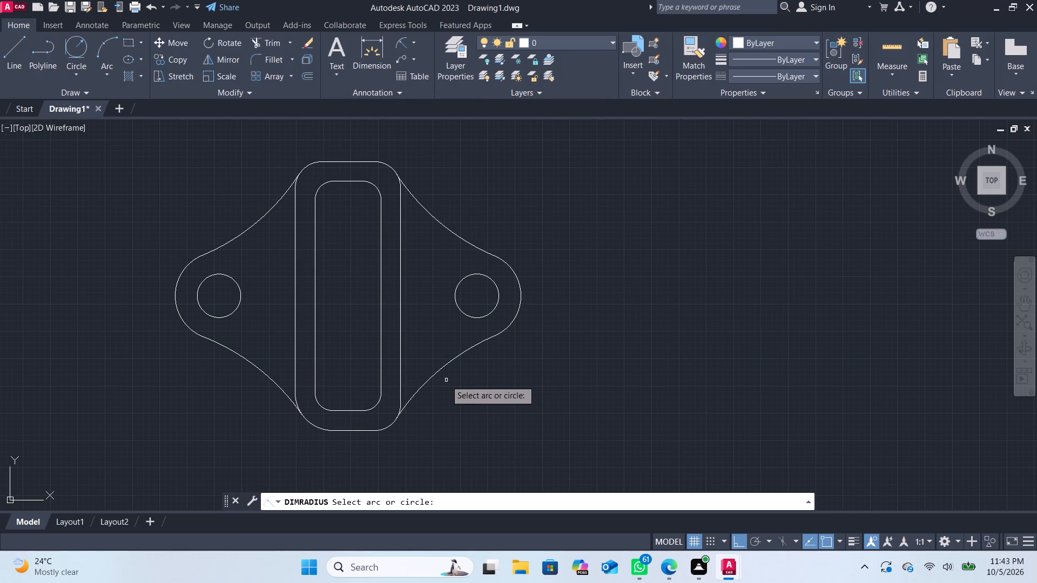
left_click(436, 374)
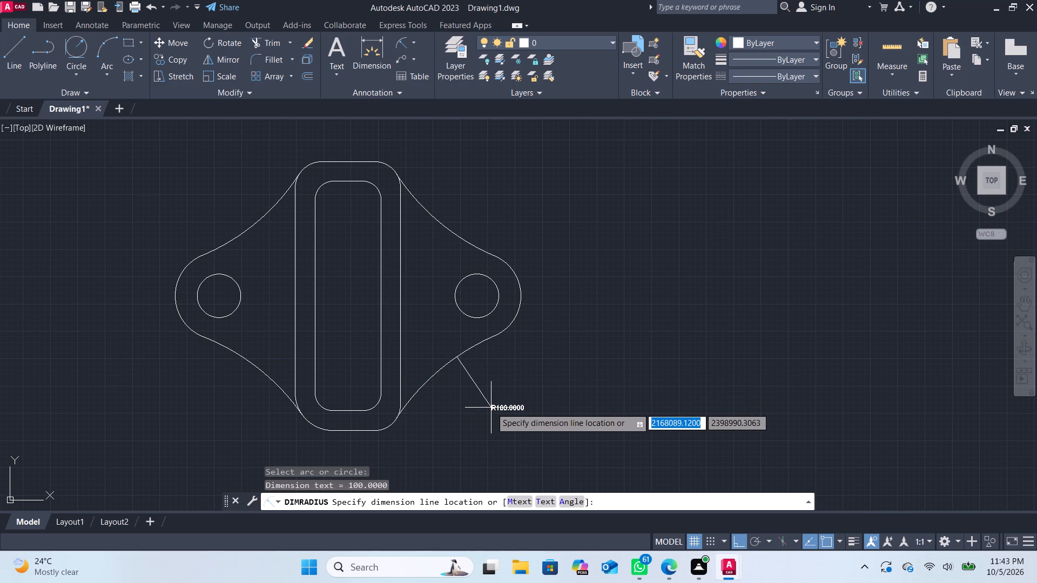
left_click(489, 414)
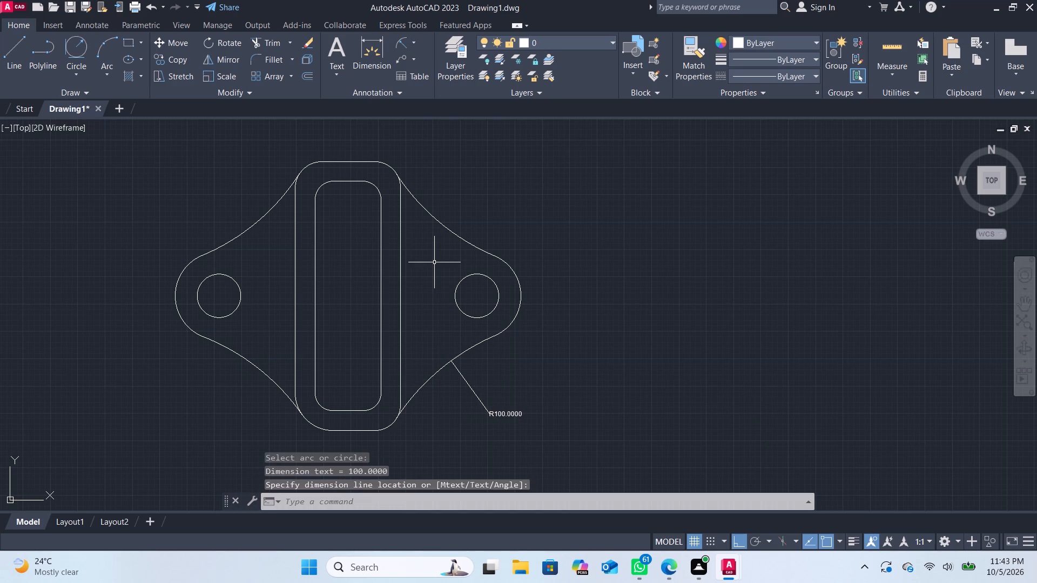
Set the Standard dimension style's text height to 2.5 and make the style current.
left_click(355, 501)
type("dim")
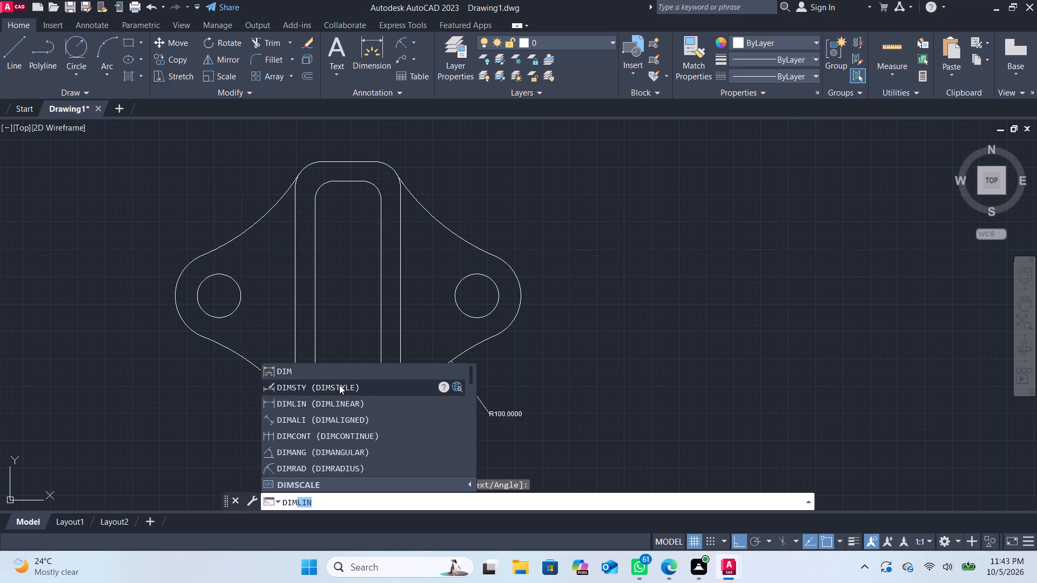
left_click(339, 385)
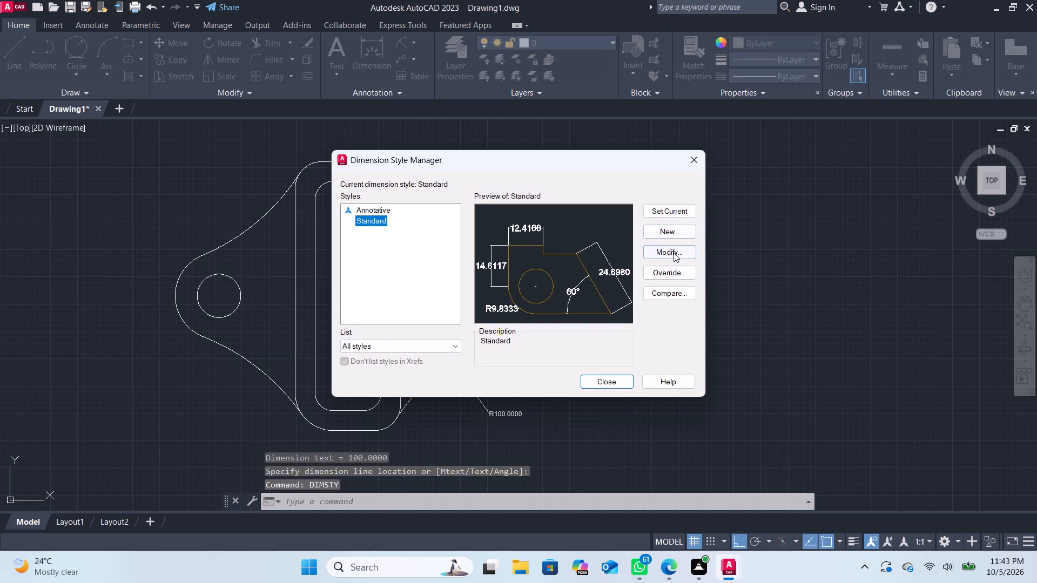
left_click(674, 253)
left_click(493, 231)
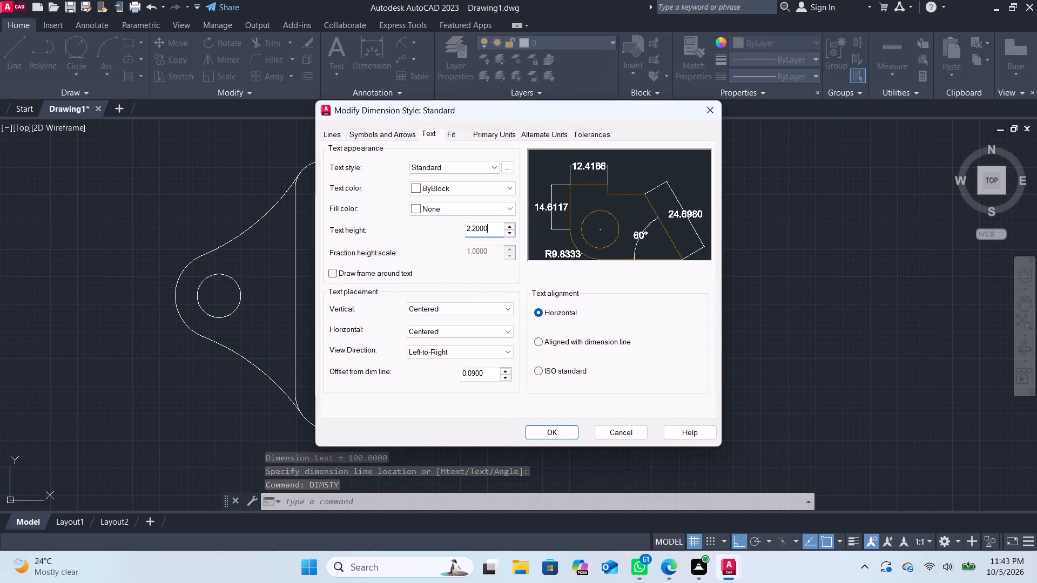
key("BackSpace")
key("BackSpace")
key("BackSpace")
key("BackSpace")
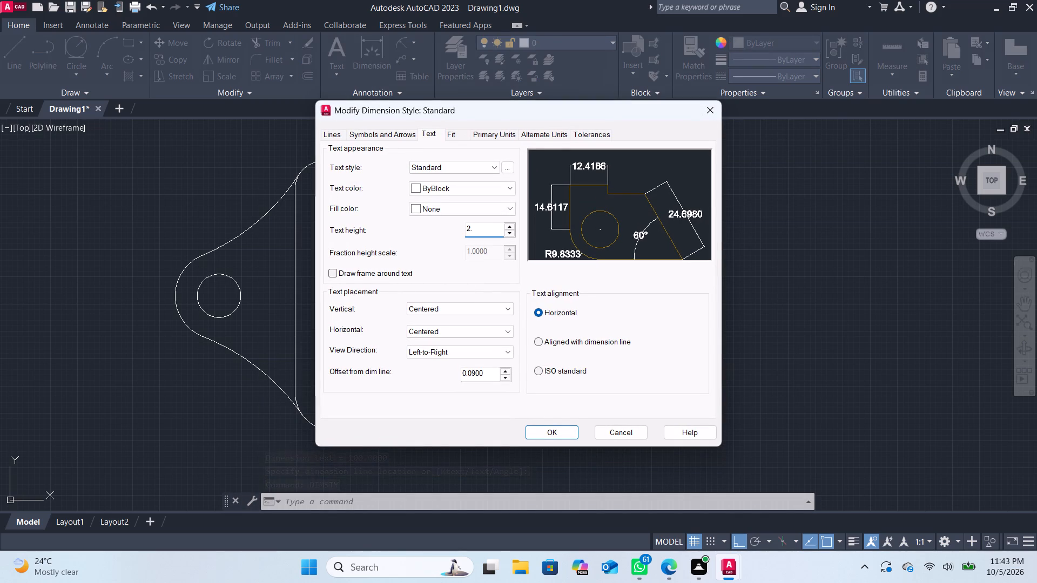
key("5")
key("Return")
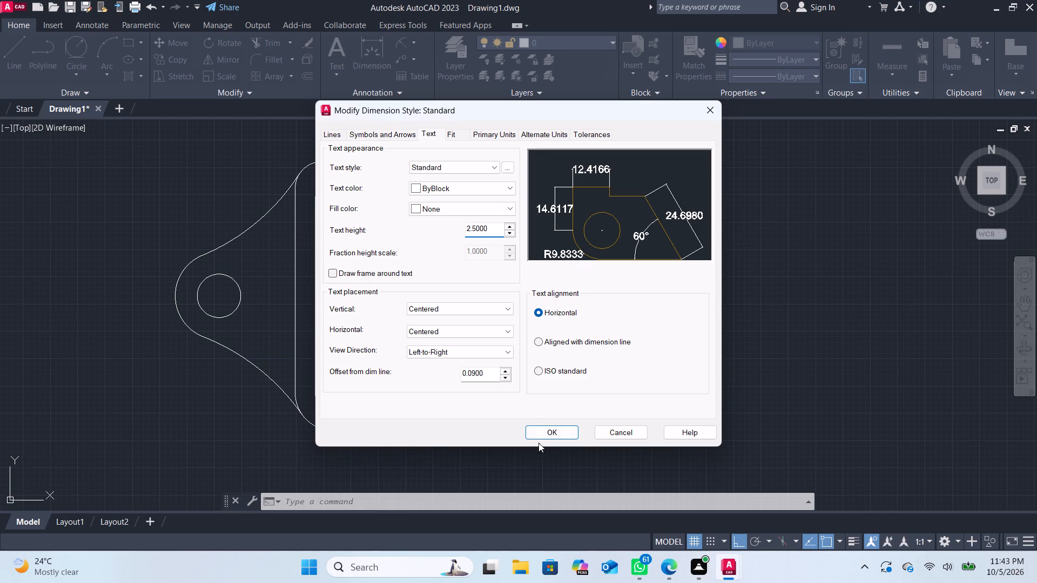
left_click(554, 429)
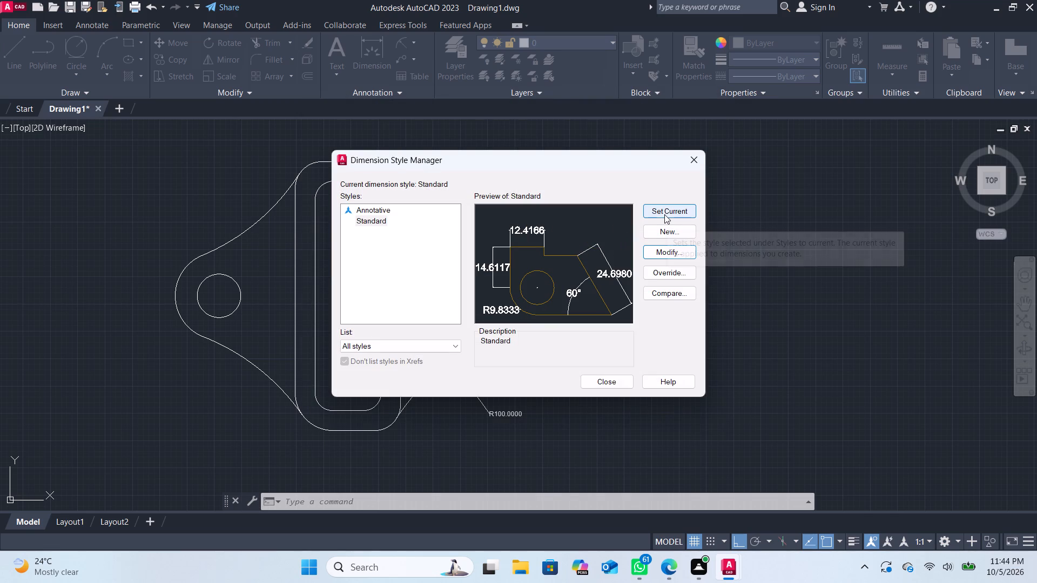
left_click(664, 214)
left_click(619, 379)
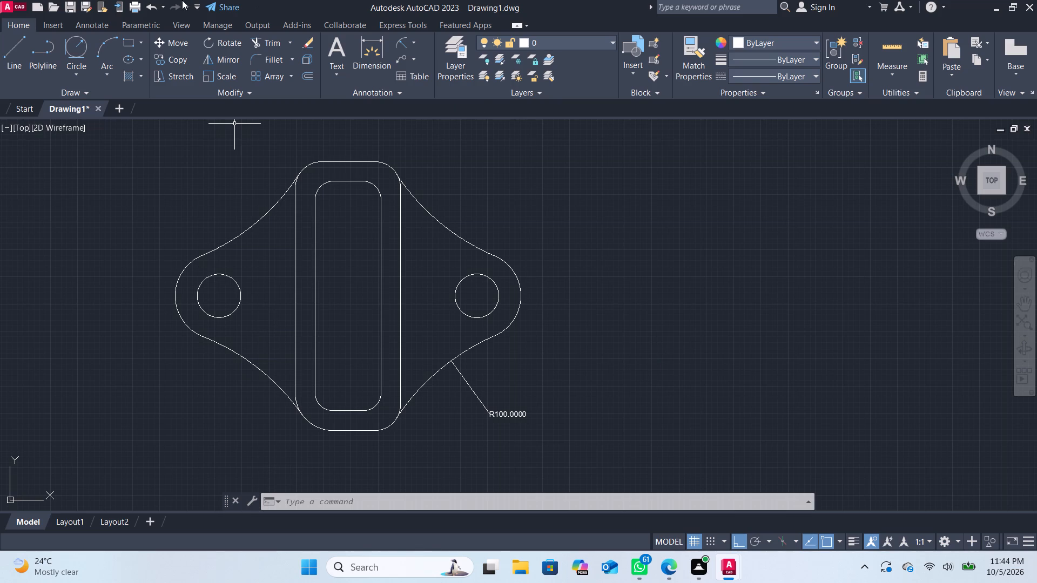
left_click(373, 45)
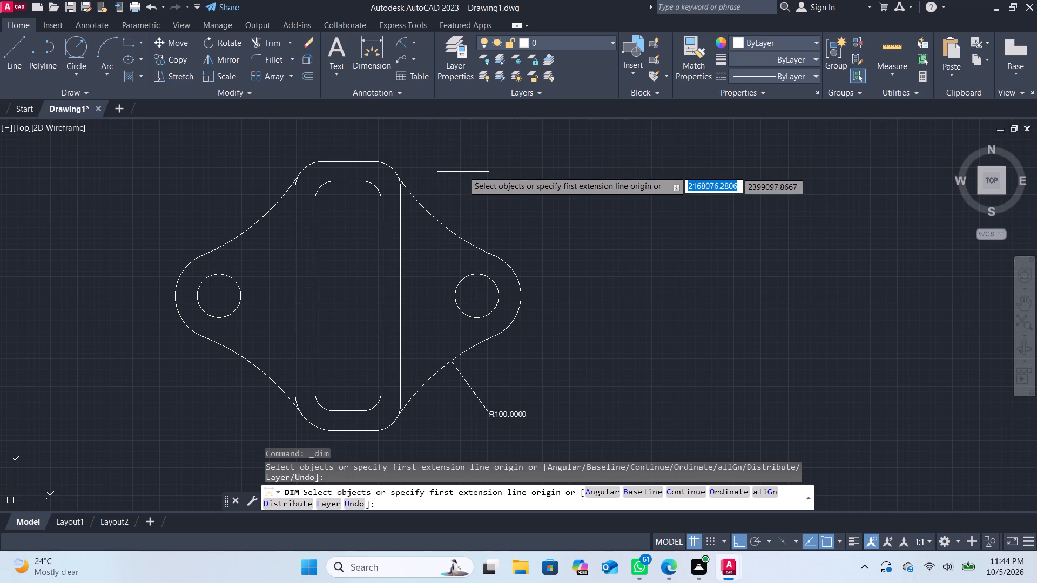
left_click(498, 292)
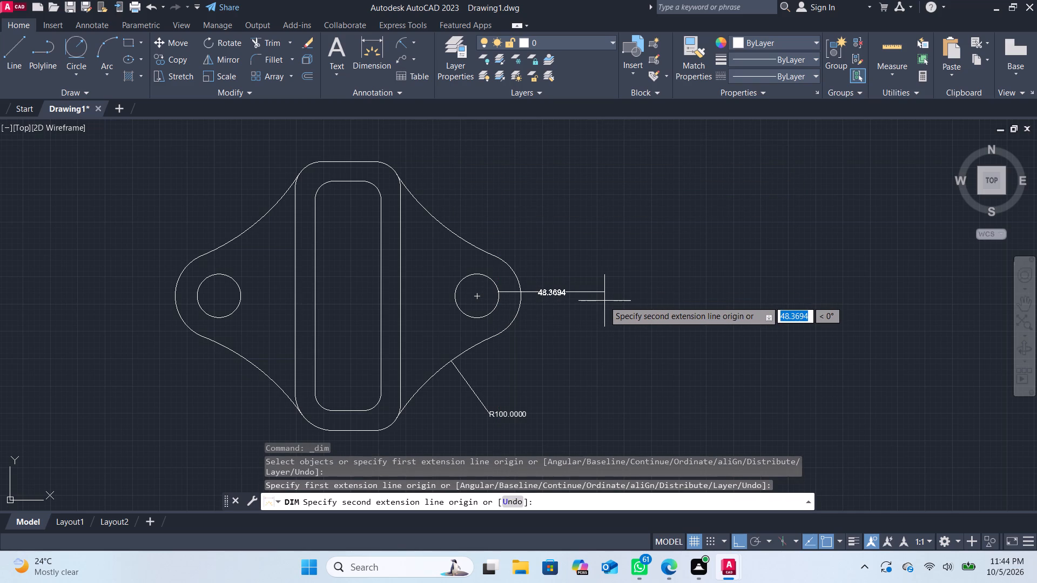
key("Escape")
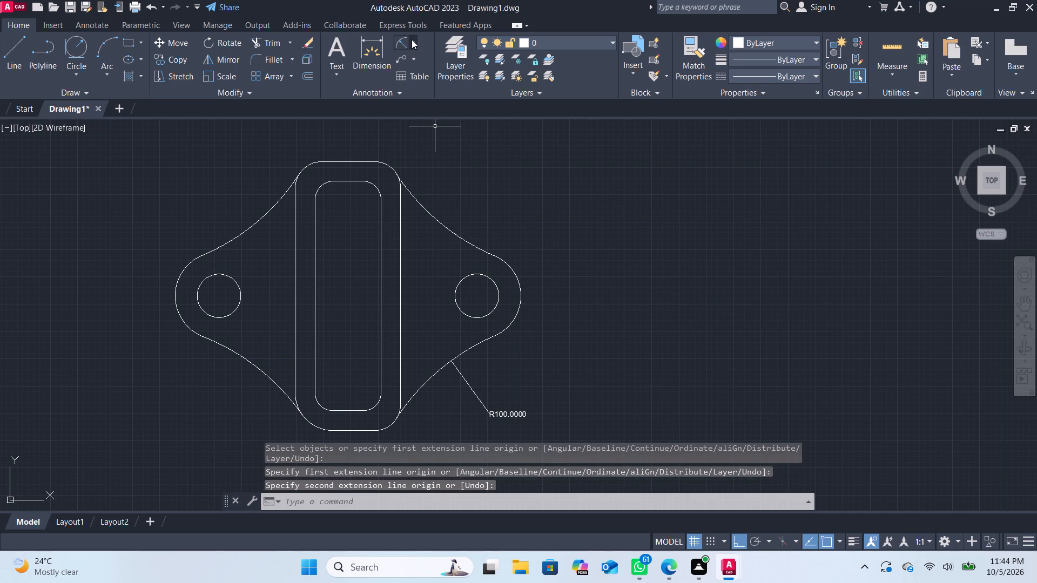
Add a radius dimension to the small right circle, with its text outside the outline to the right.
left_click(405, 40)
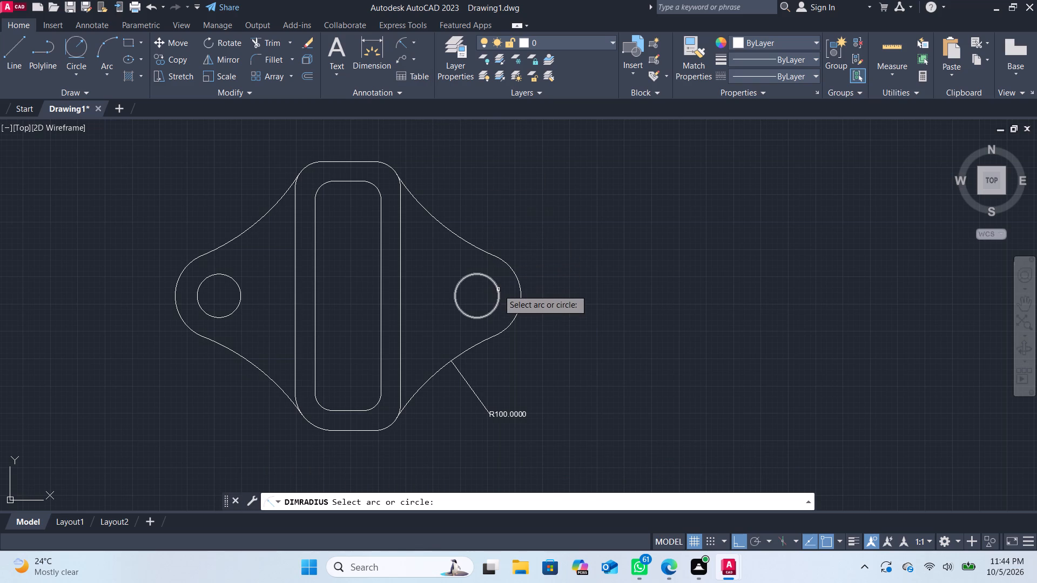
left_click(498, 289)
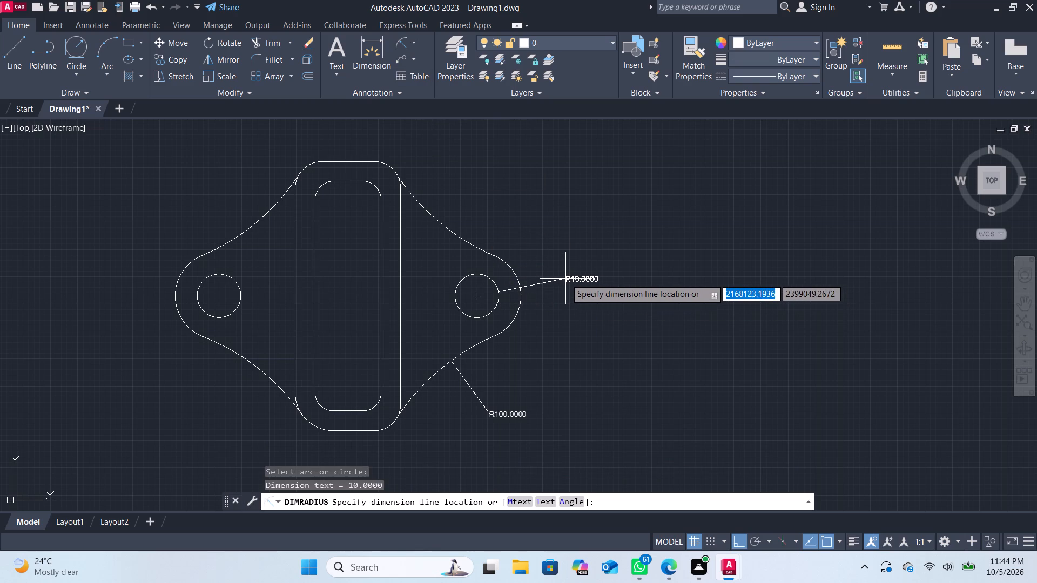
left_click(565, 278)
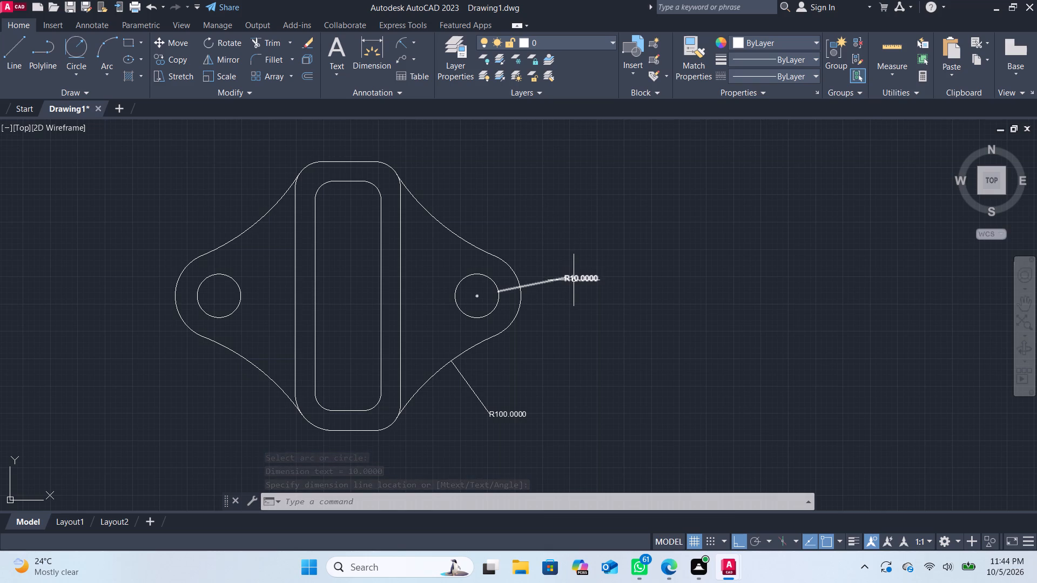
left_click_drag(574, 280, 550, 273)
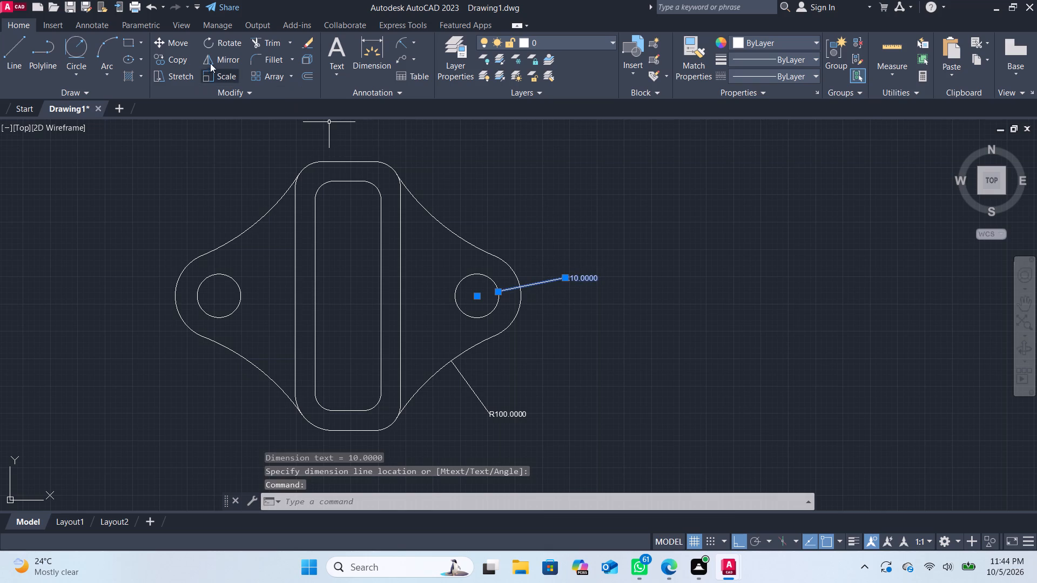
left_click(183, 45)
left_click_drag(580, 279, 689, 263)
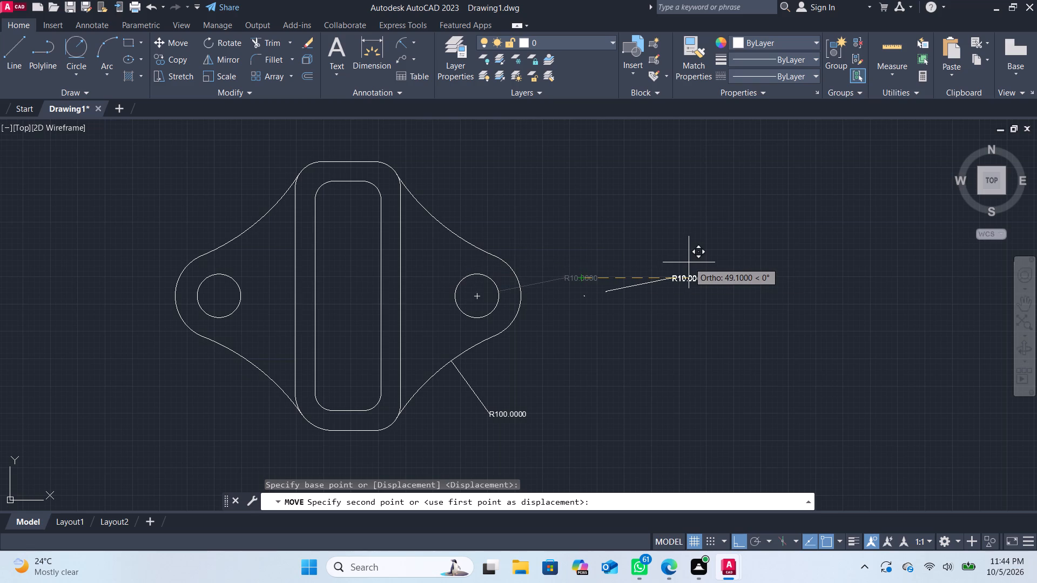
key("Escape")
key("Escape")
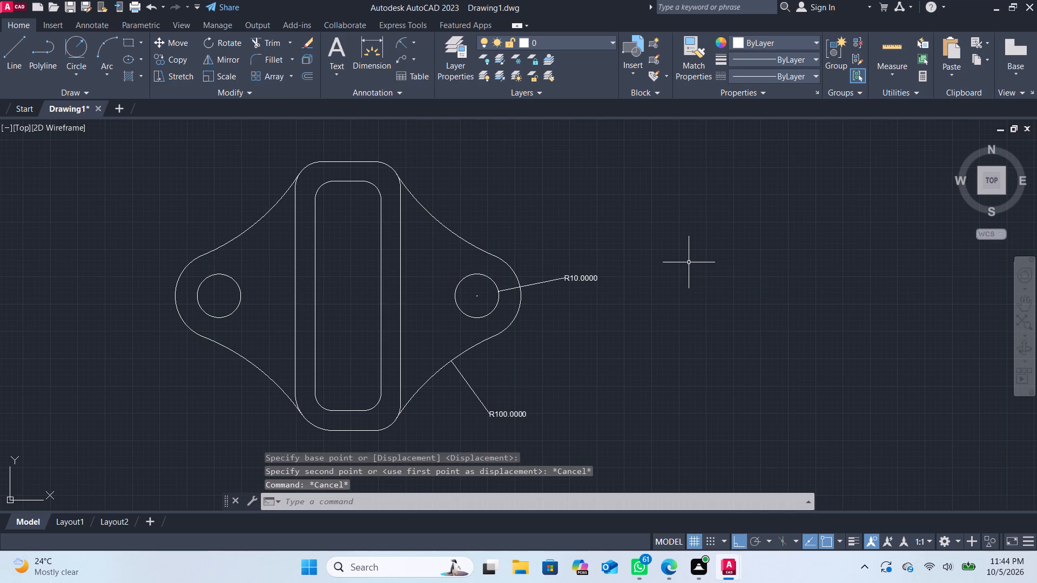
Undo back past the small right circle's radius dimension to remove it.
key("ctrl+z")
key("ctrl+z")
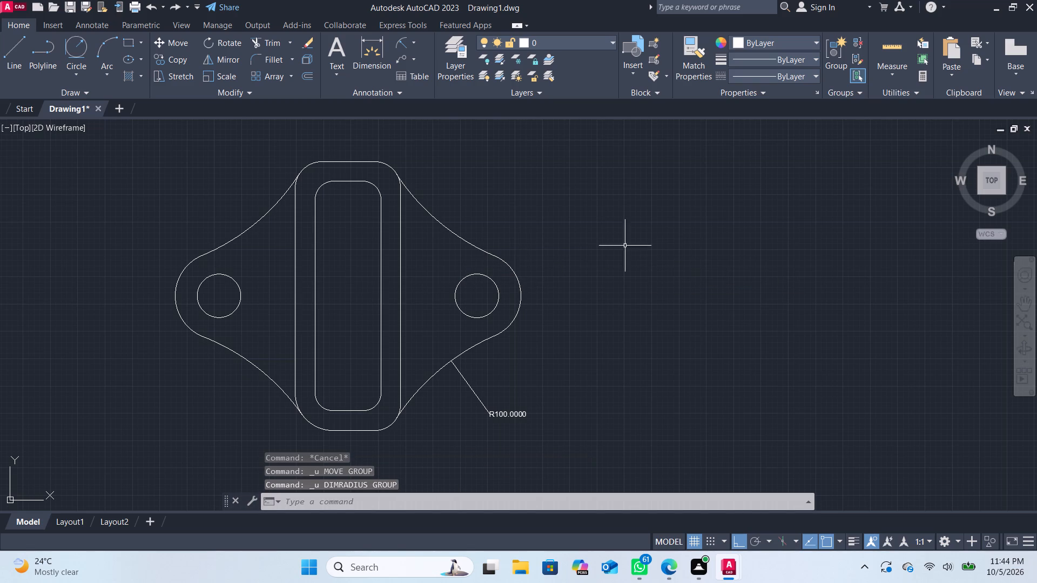
Add a radius dimension to the small right circle, with its text inside the outline at the circle's upper left.
left_click(399, 45)
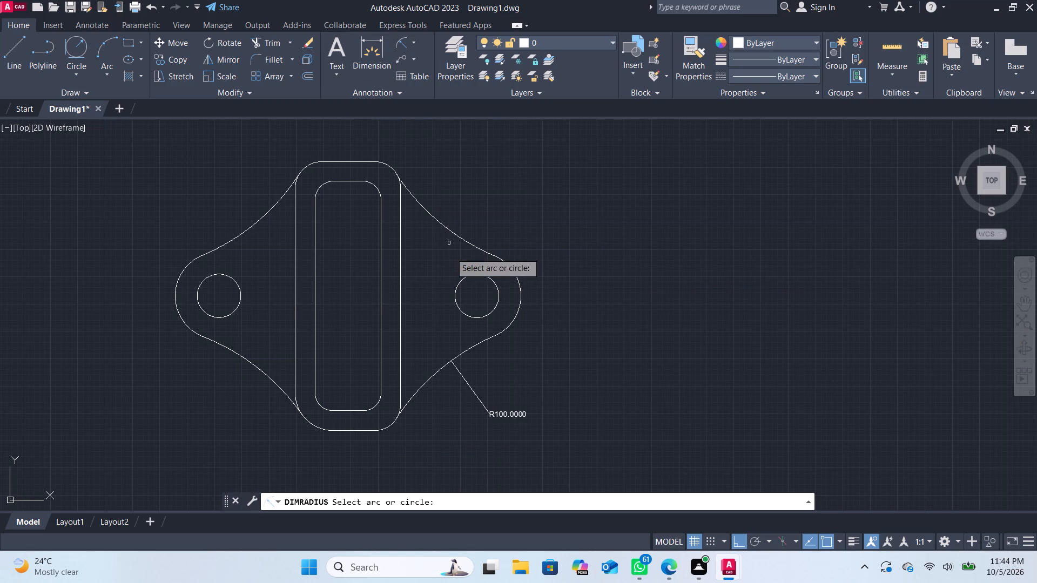
left_click(459, 284)
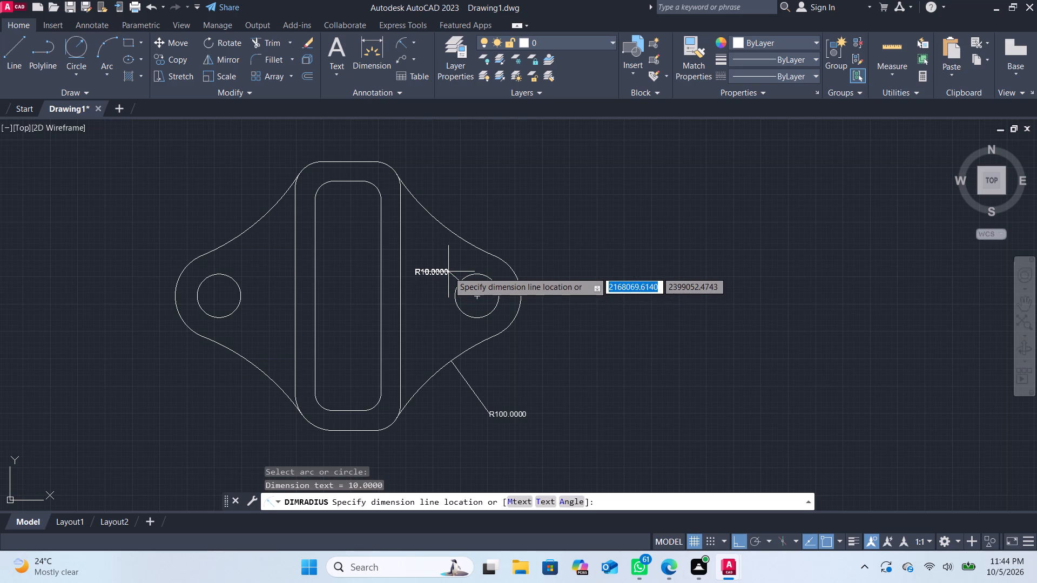
left_click(448, 272)
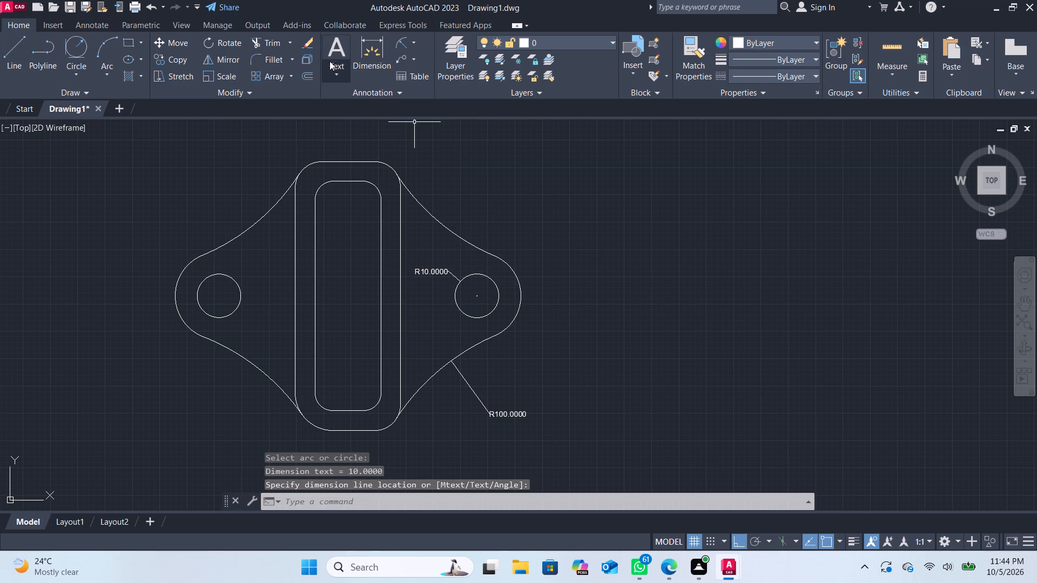
Add a radius dimension to the right outer end arc, with its text outside the outline to the upper right.
left_click(401, 41)
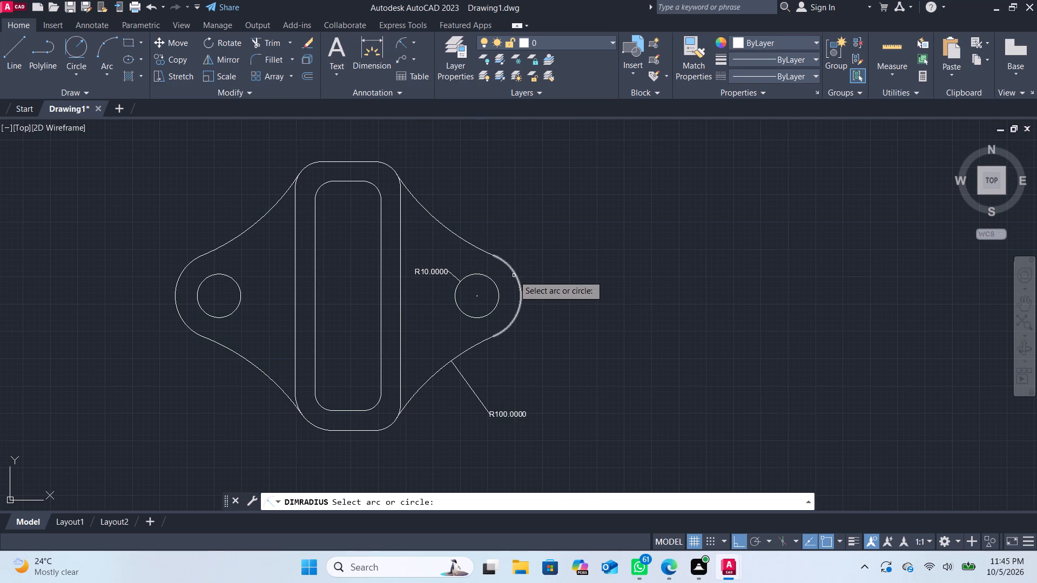
left_click(516, 275)
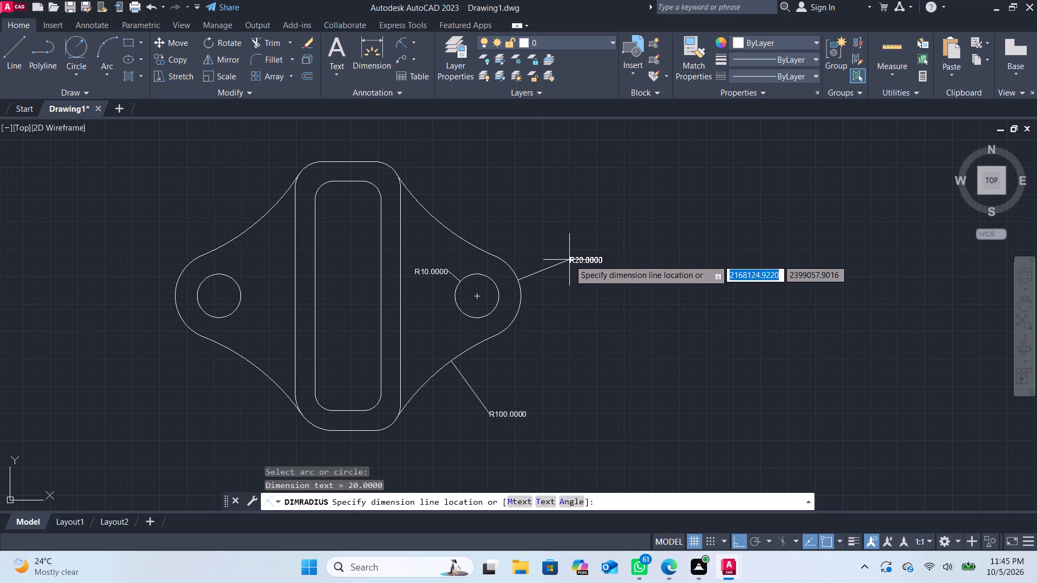
left_click(569, 260)
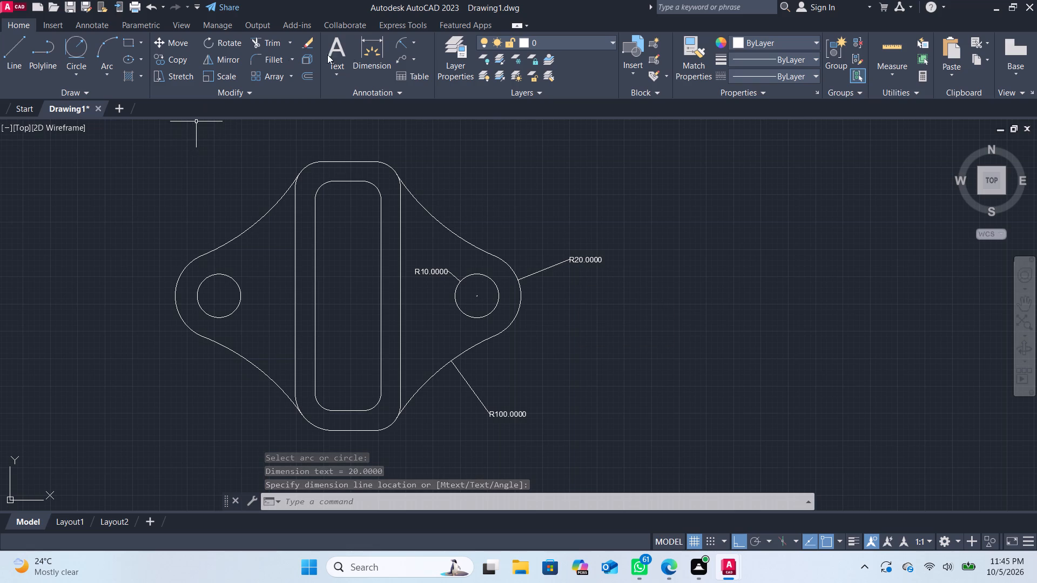
Add a radius dimension to the upper right connecting arc, with its text outside the outline to the upper right.
left_click(404, 48)
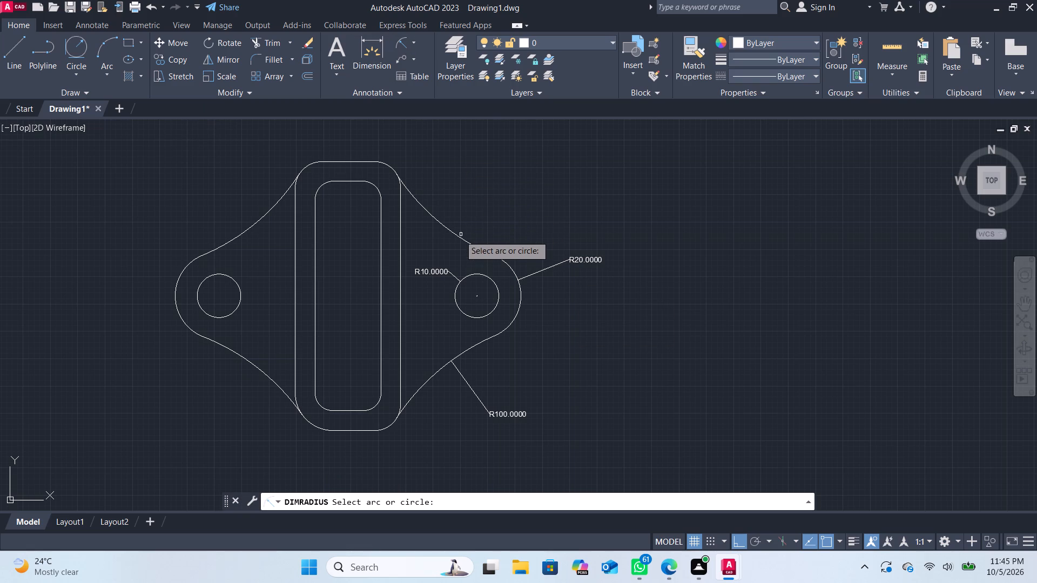
left_click(454, 235)
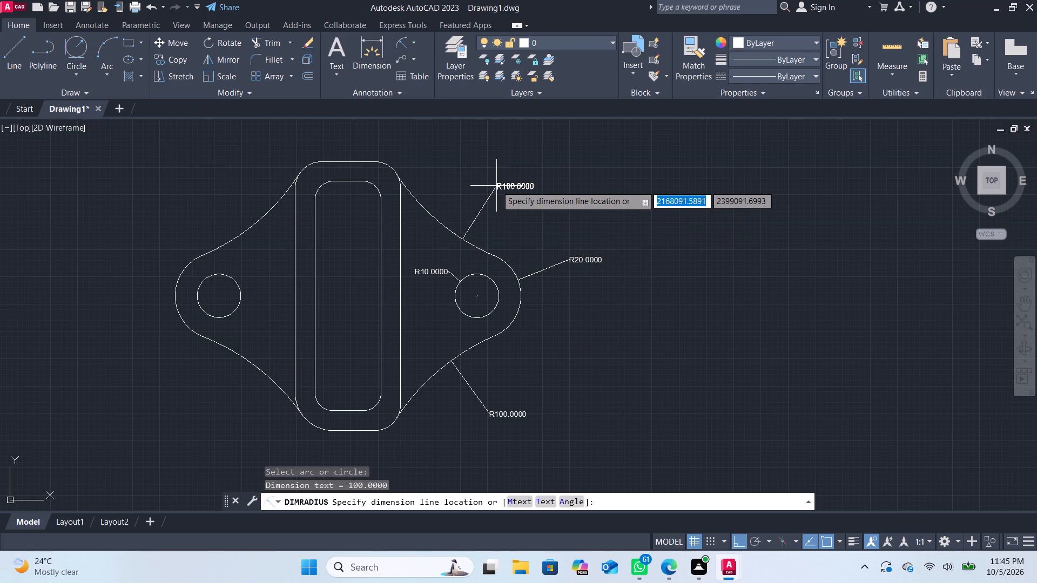
left_click(499, 186)
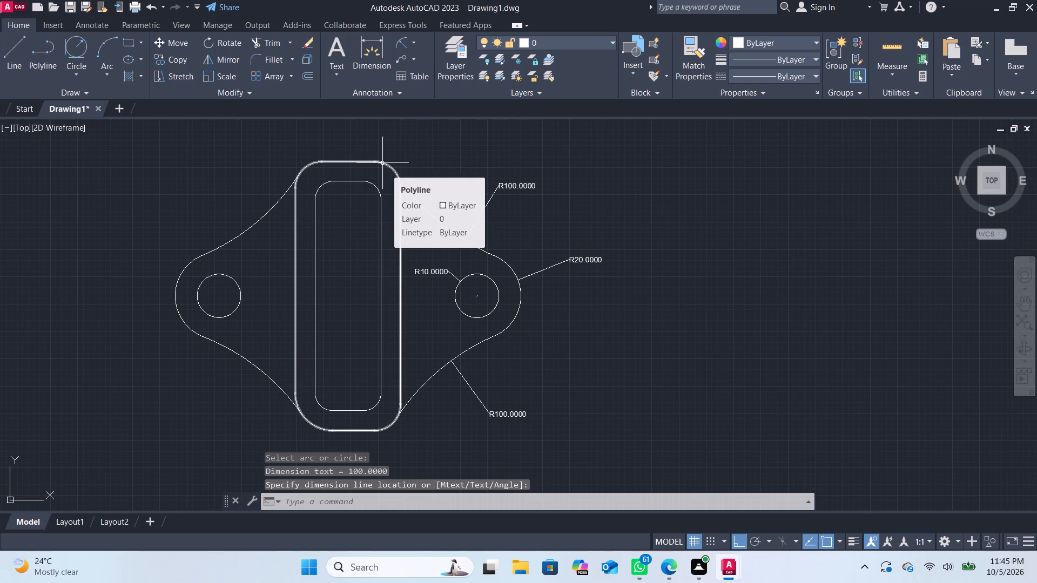
Add radius dimensions to the inner slot's lower right and lower left corners, with their texts outside the outline below.
left_click(399, 44)
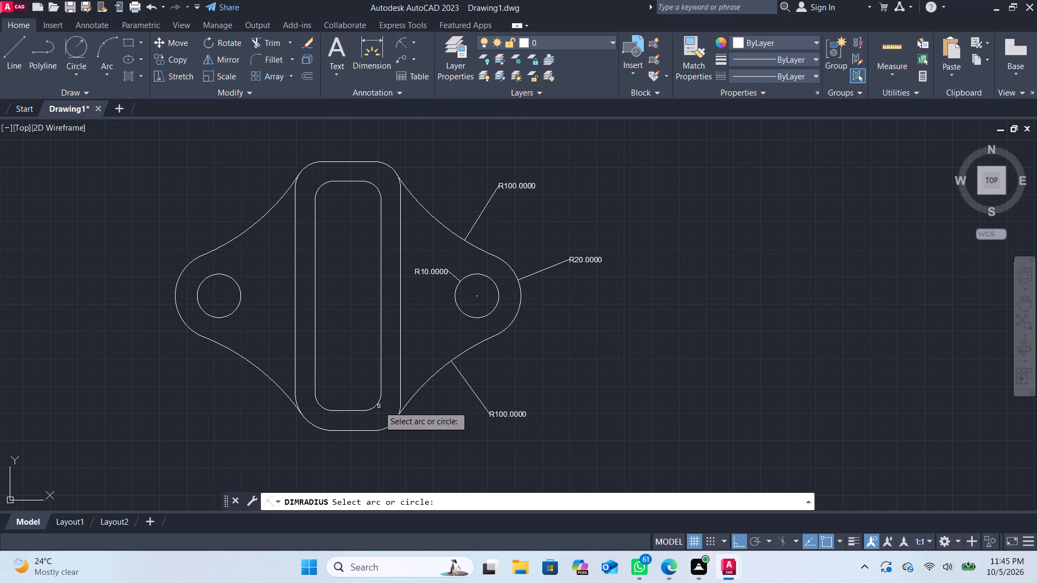
left_click(377, 404)
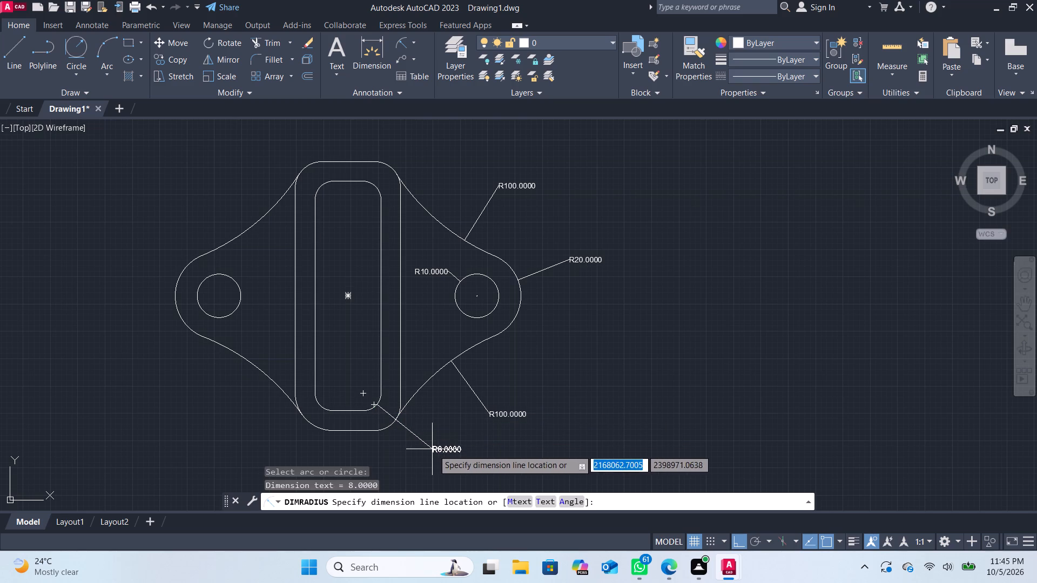
left_click(439, 453)
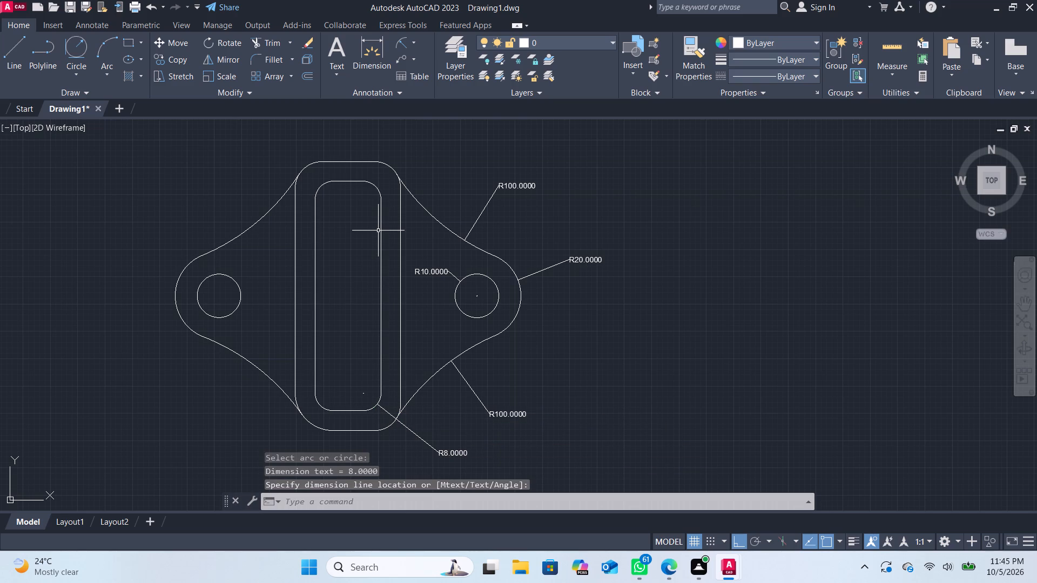
left_click(376, 50)
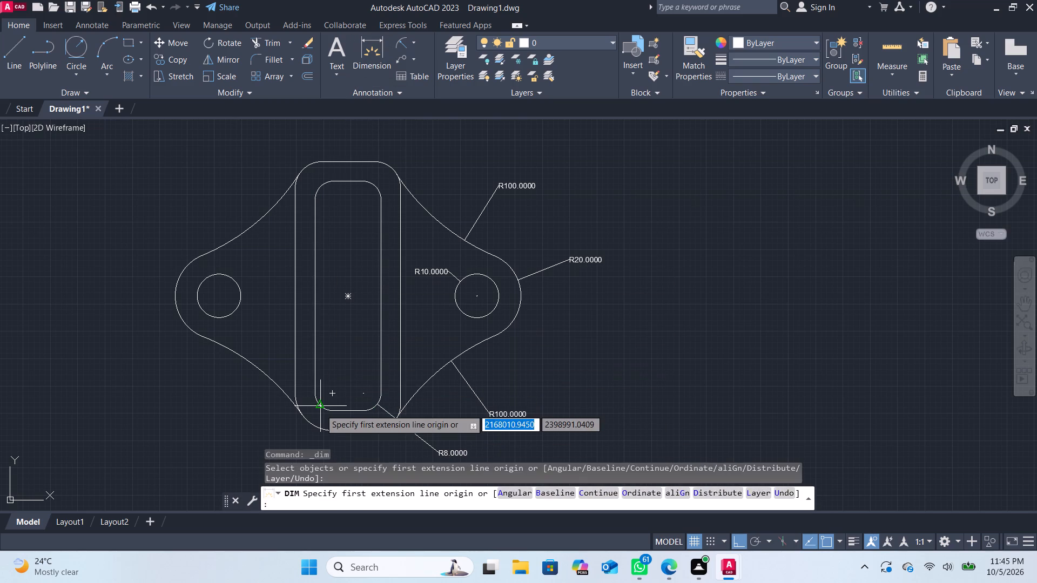
left_click(400, 42)
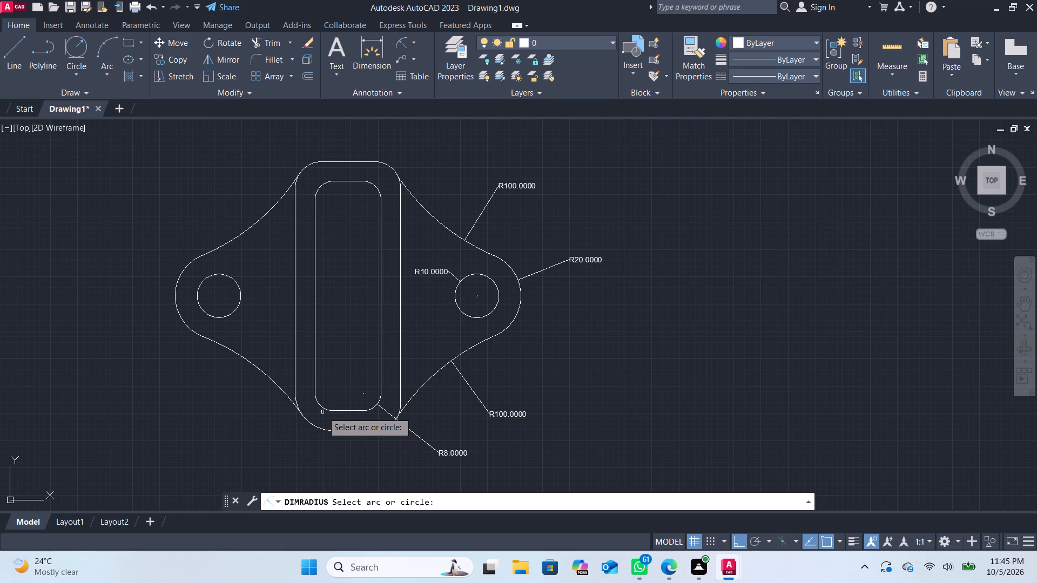
left_click(322, 407)
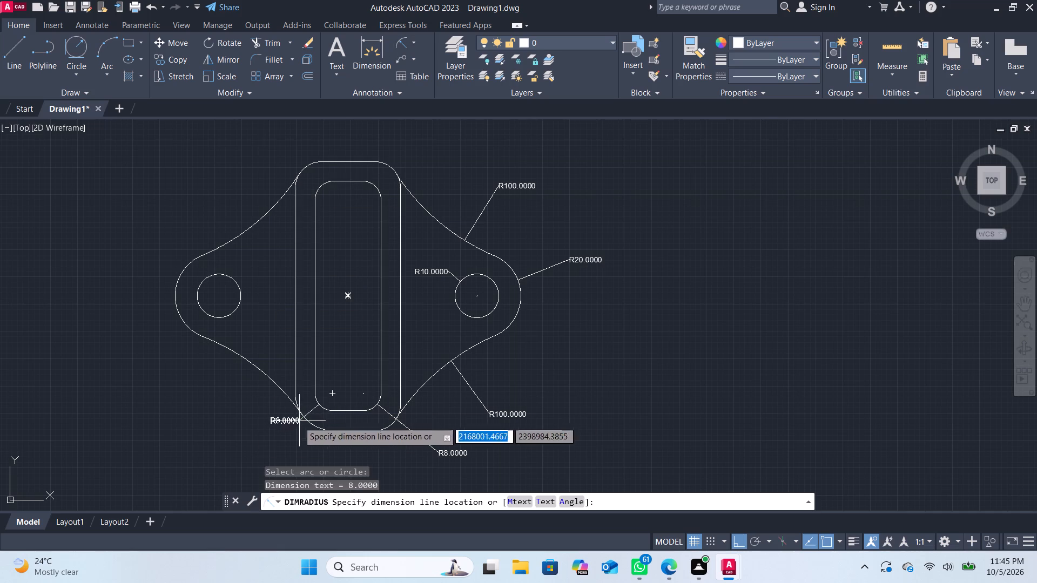
left_click(237, 436)
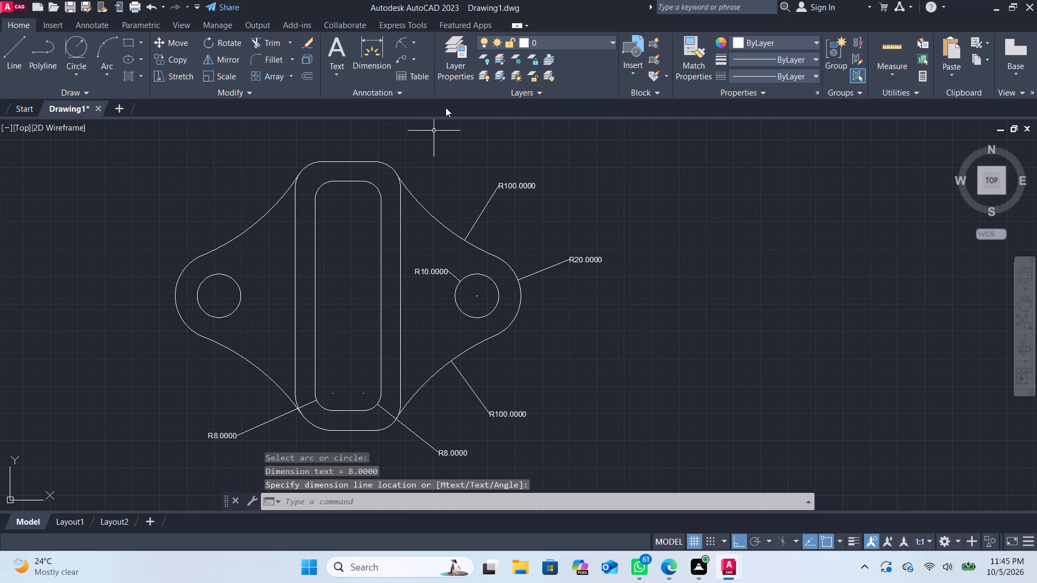
Add radius dimensions to the inner slot's upper right and upper left corners, with their texts outside the outline above.
left_click(400, 40)
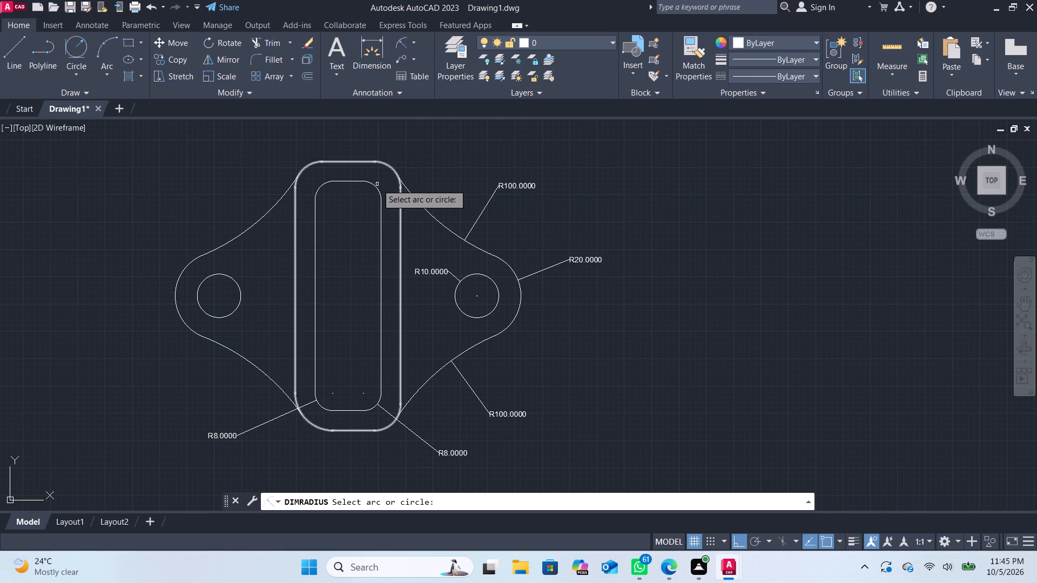
left_click(375, 188)
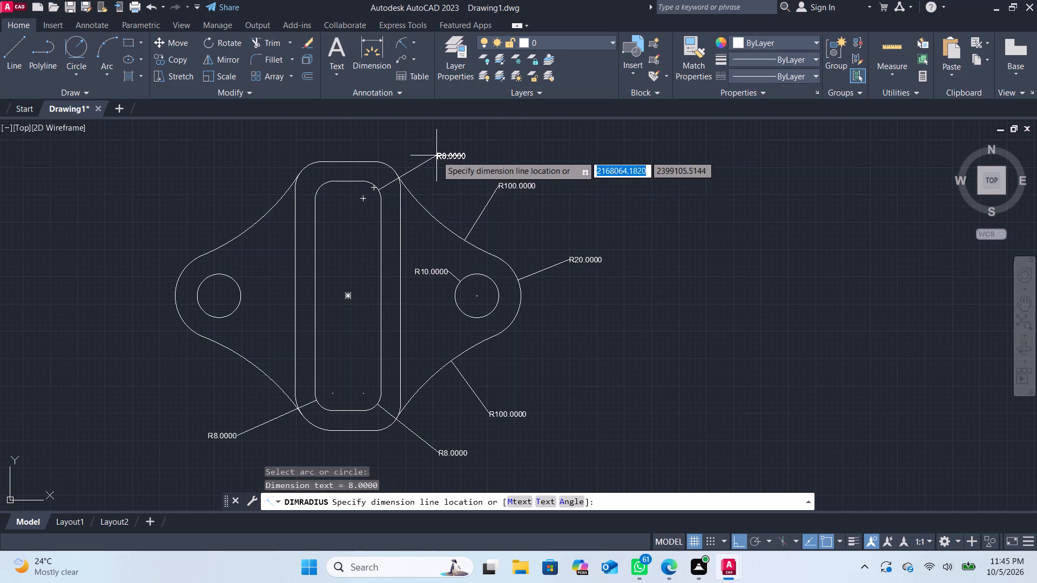
left_click(491, 147)
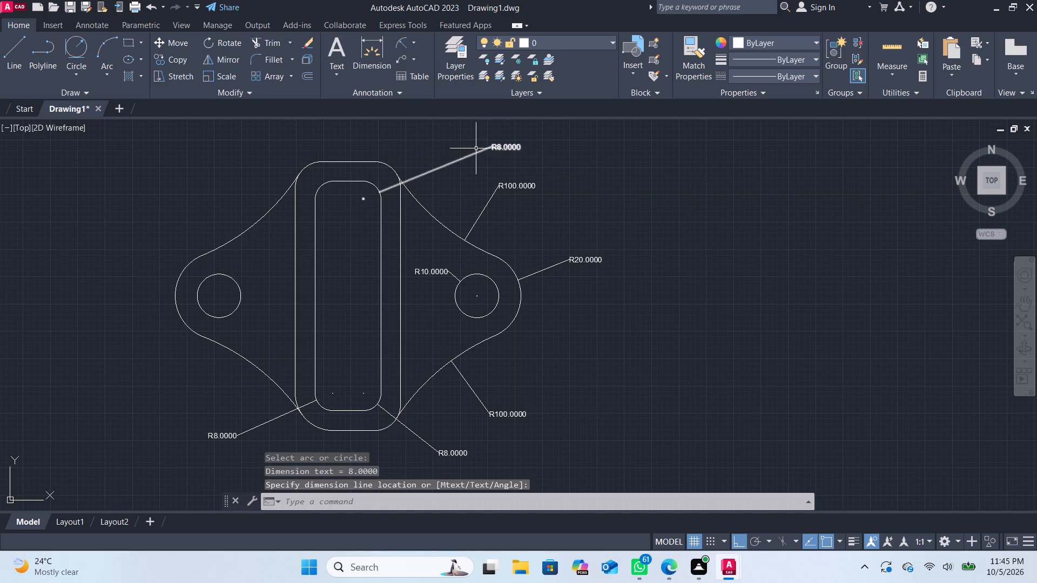
left_click(397, 39)
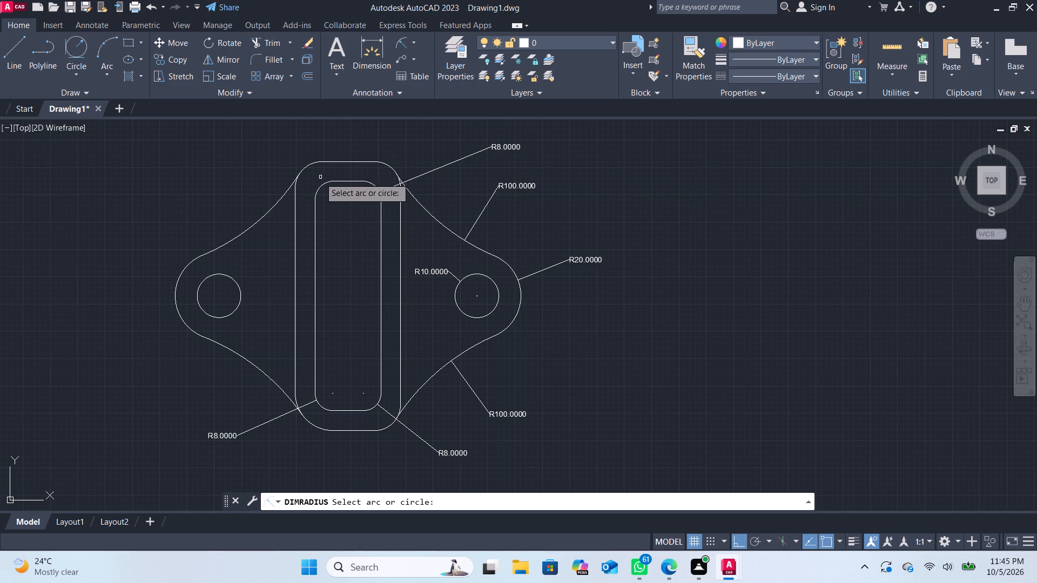
left_click(319, 188)
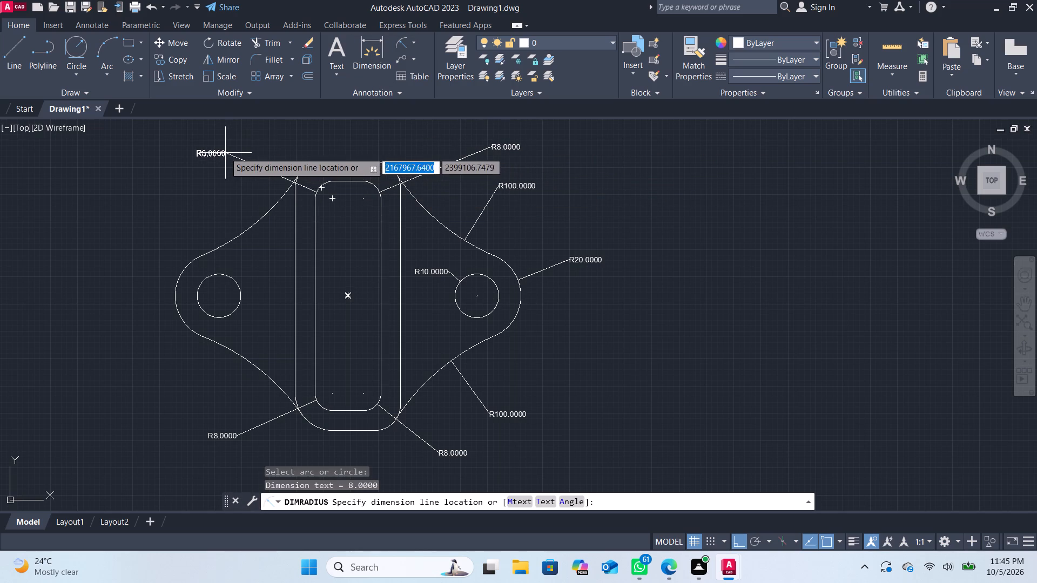
left_click(224, 152)
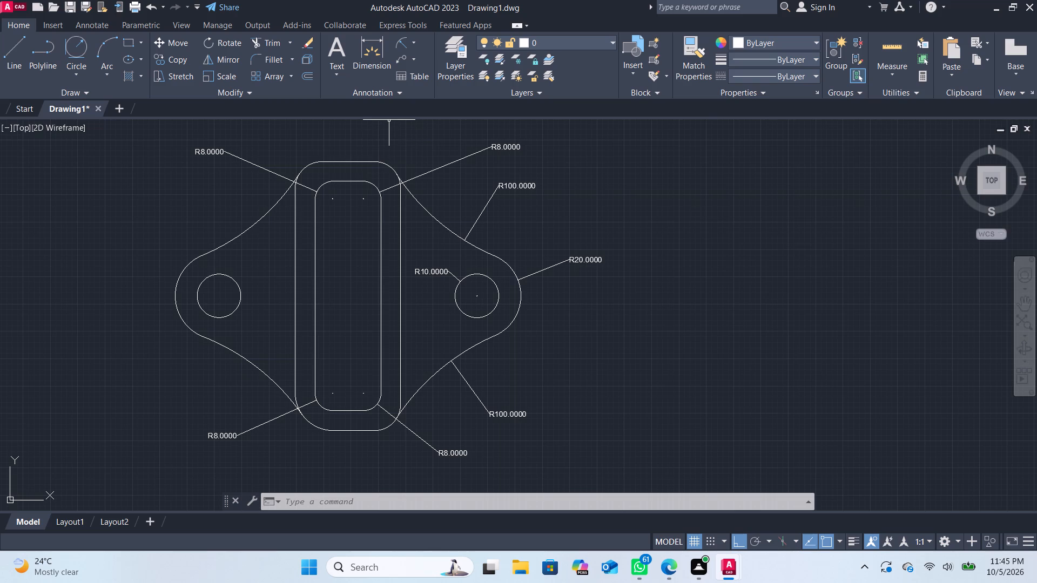
Add a radius dimension to the upper left connecting arc, with its text outside the outline to the upper left.
left_click(402, 41)
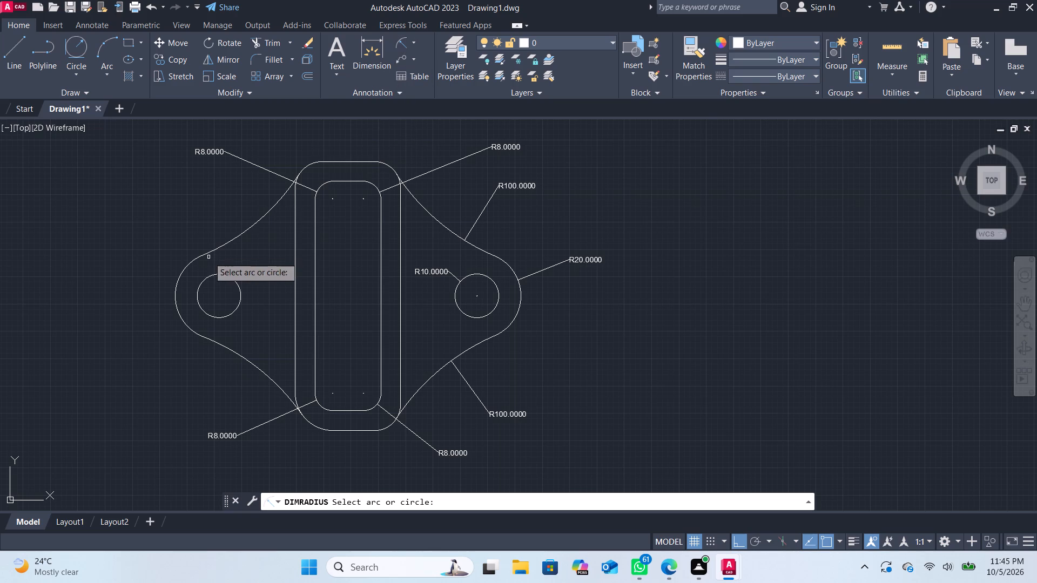
left_click(246, 231)
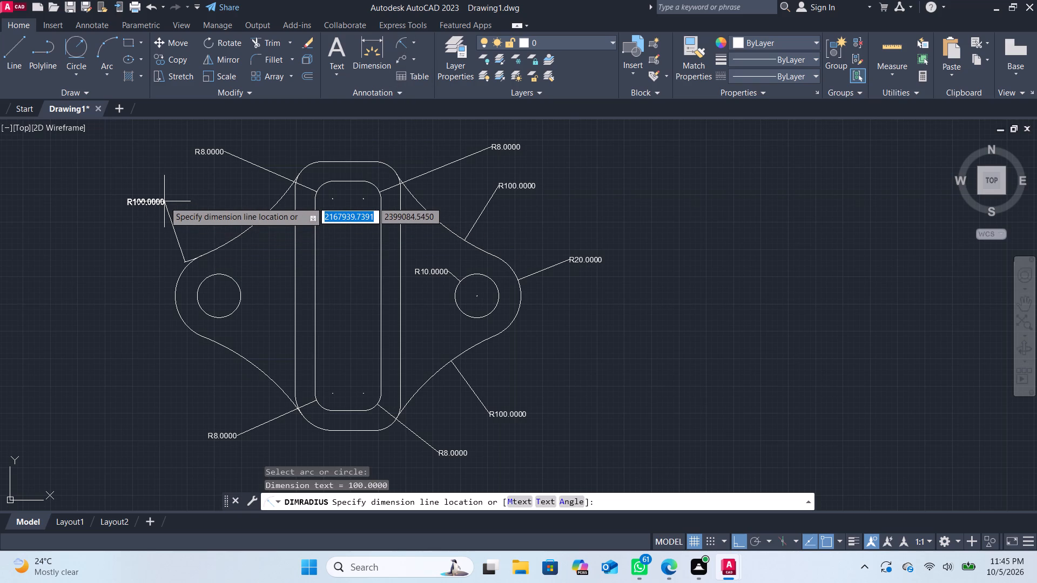
left_click(158, 174)
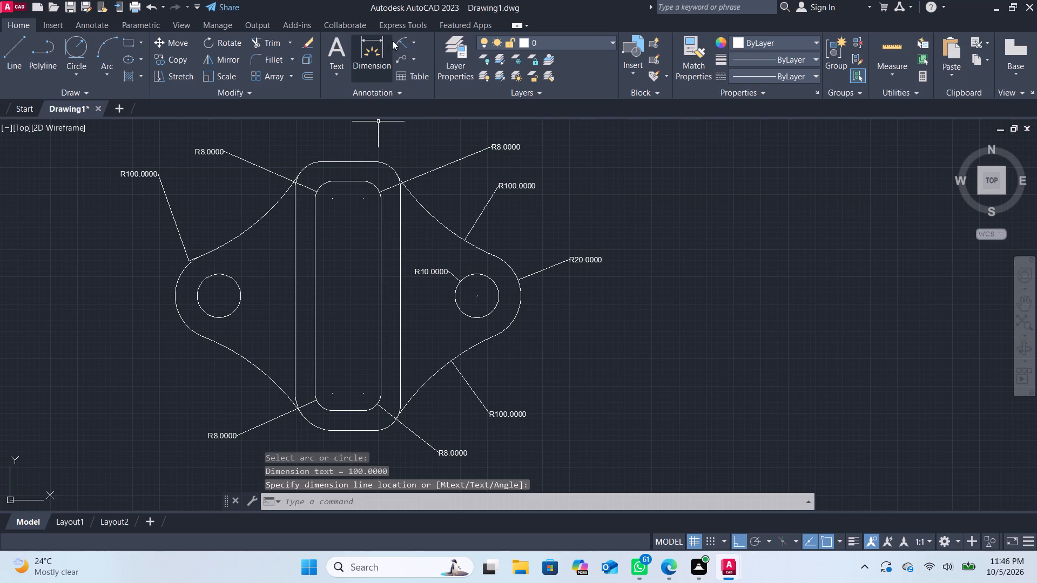
Add a radius dimension to the small left circle, with its text at the circle's upper right.
left_click(400, 38)
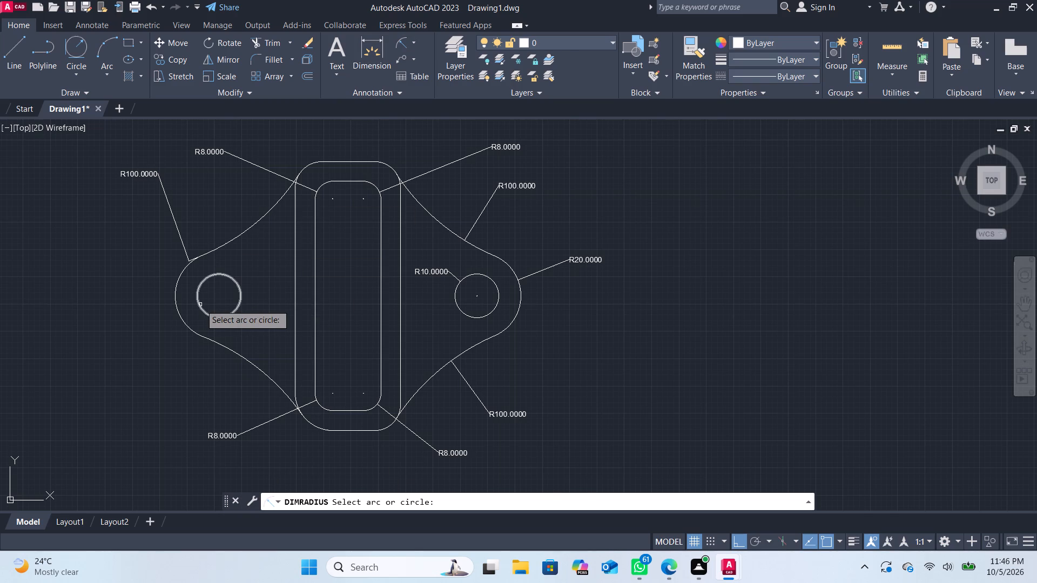
left_click(200, 304)
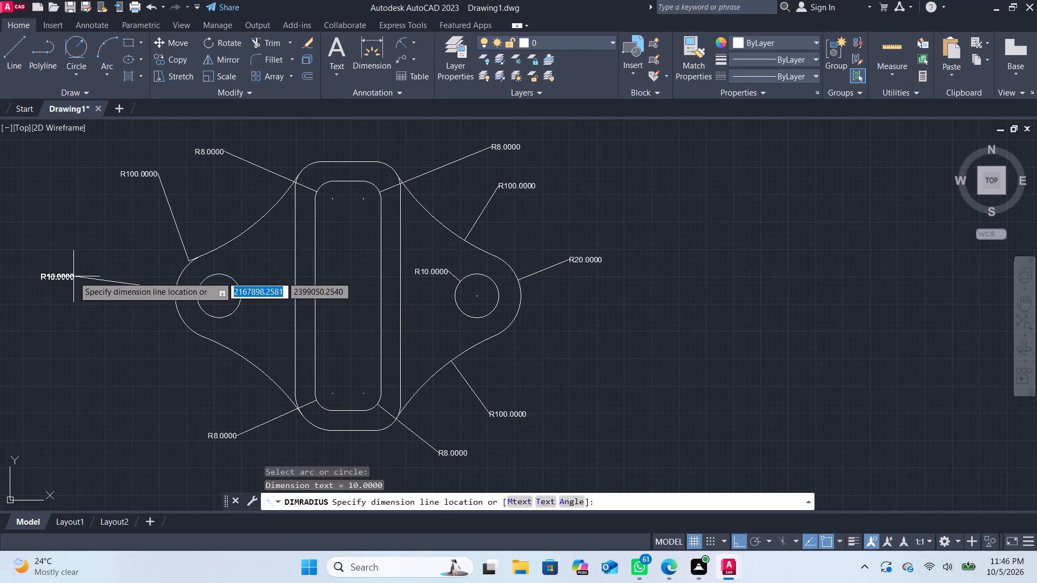
left_click(250, 255)
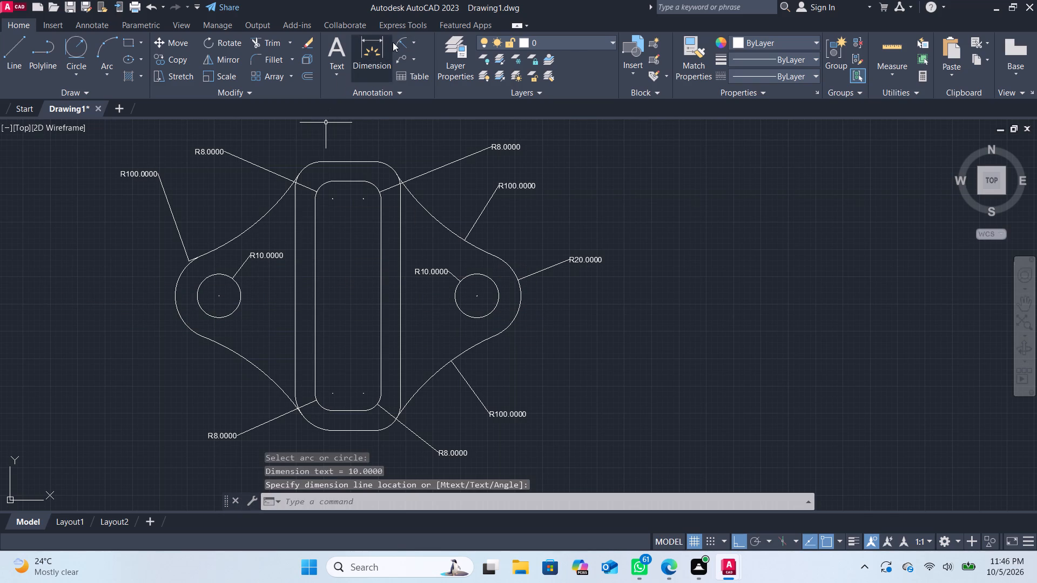
Add a radius dimension to the left outer end arc, with its text outside the outline straight to the left.
left_click(395, 41)
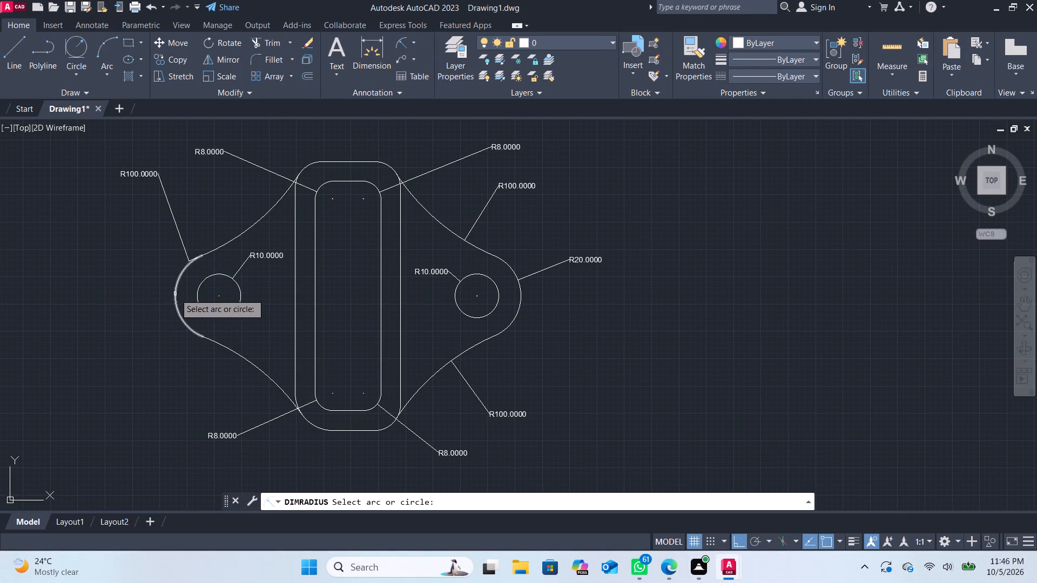
left_click(175, 294)
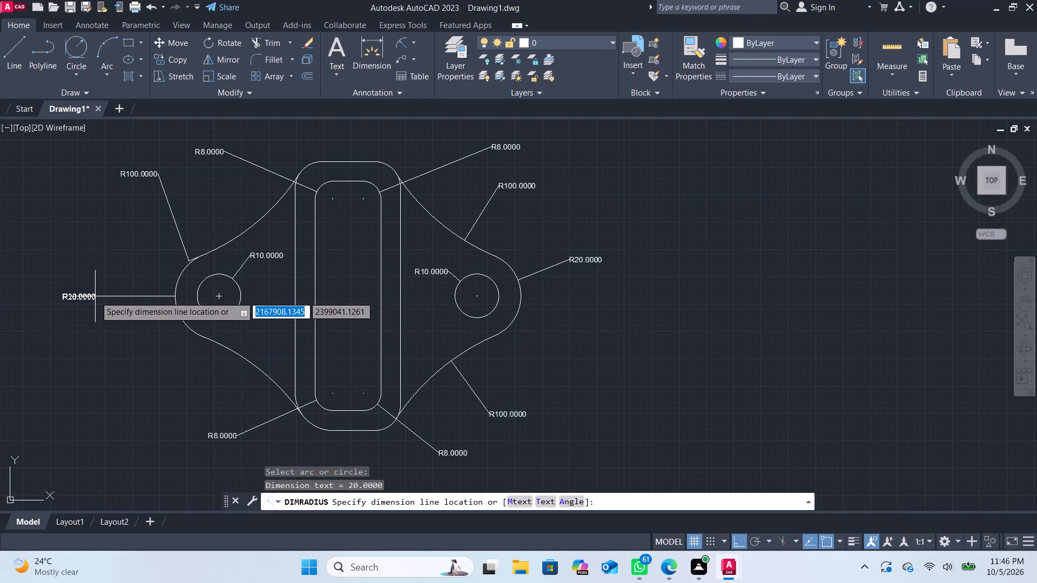
left_click(95, 296)
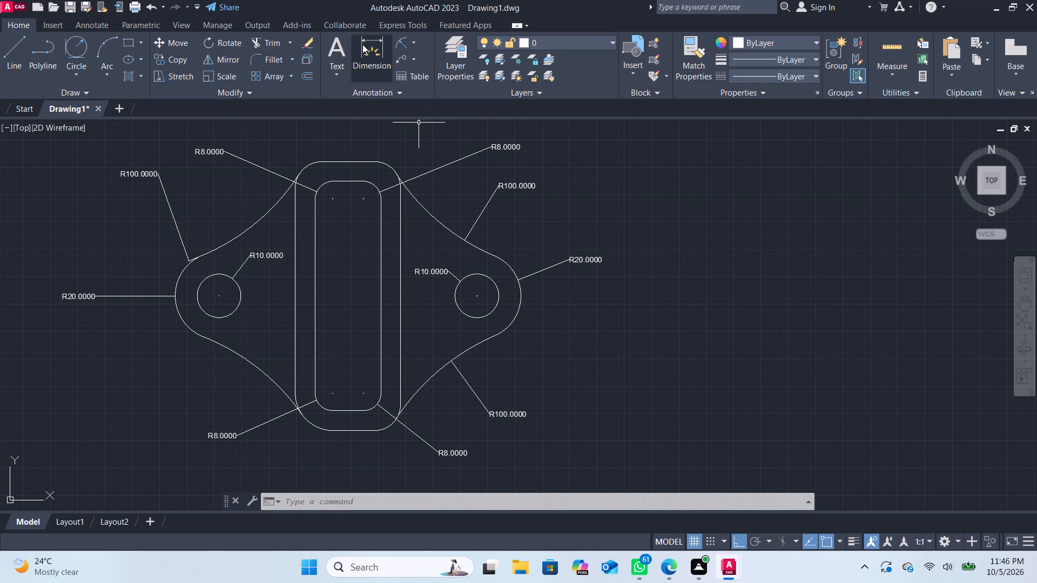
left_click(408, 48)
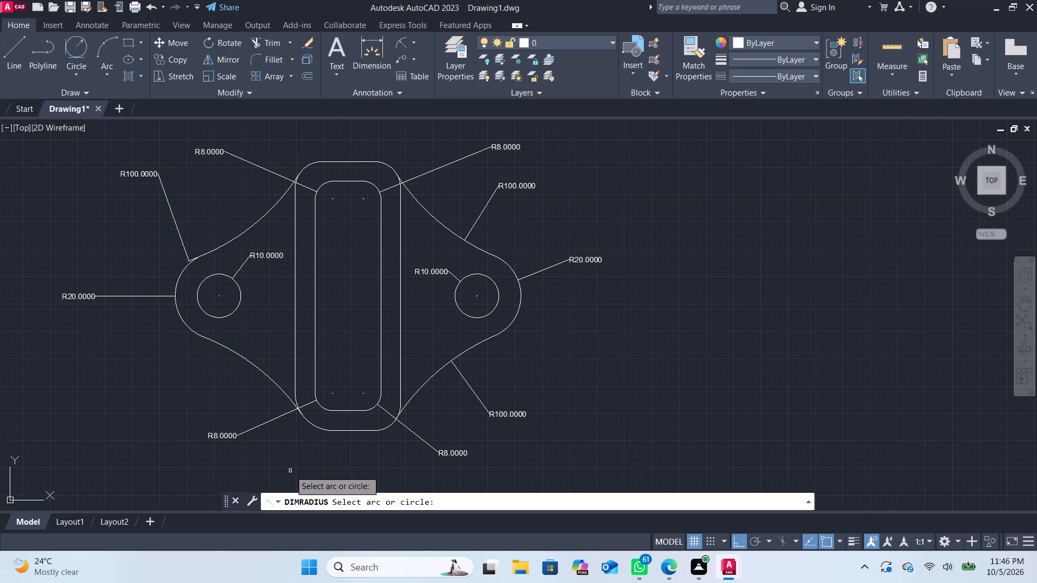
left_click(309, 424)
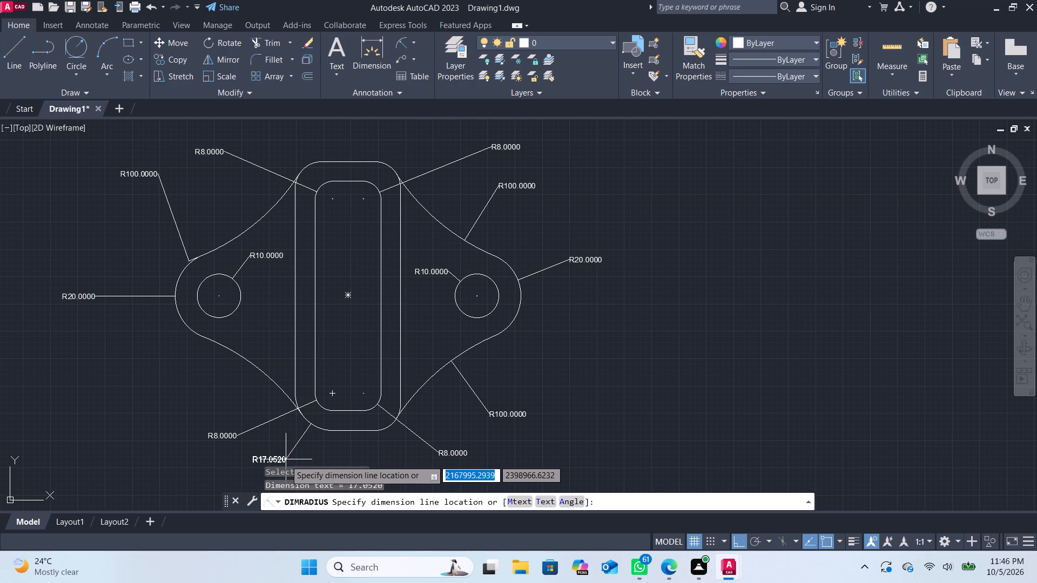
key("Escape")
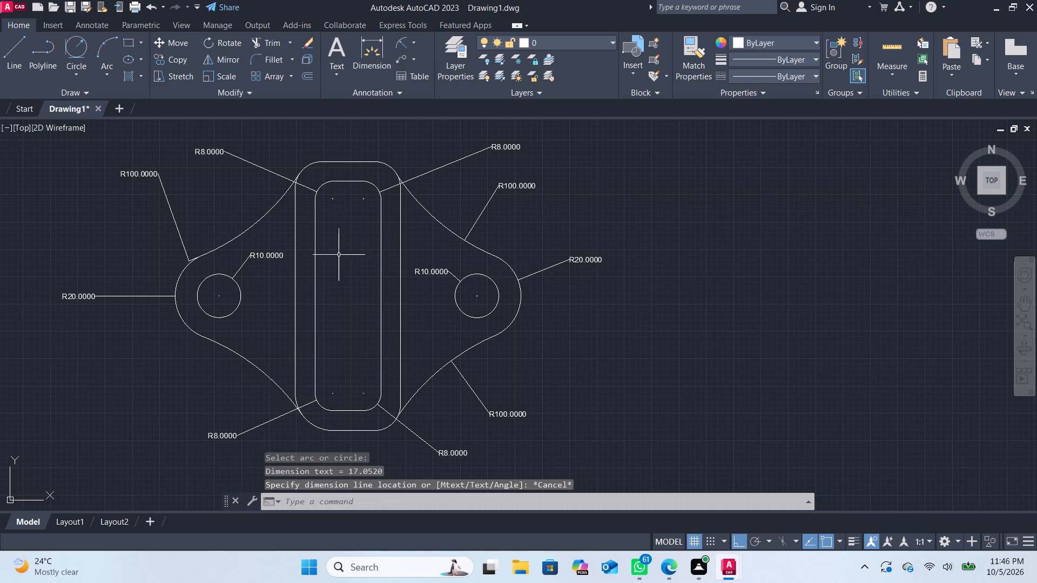
Add a radius dimension to the outer rounded rectangle's upper left corner, with its text above the outline.
scroll(367, 314, "up", 1)
left_click(402, 42)
scroll(392, 207, "down", 2)
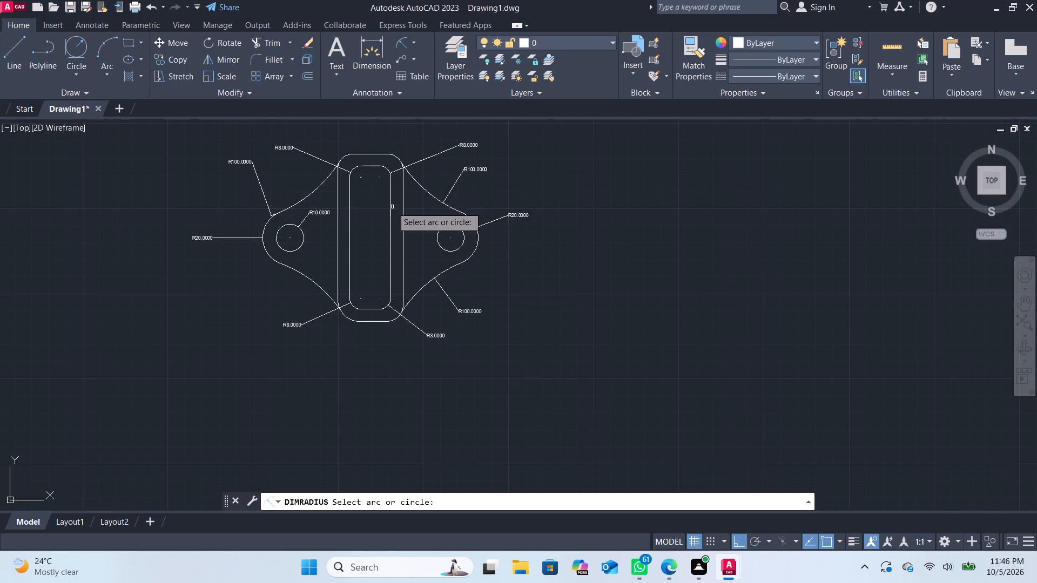
scroll(390, 176, "up", 1)
middle_click_drag(344, 249, 344, 249)
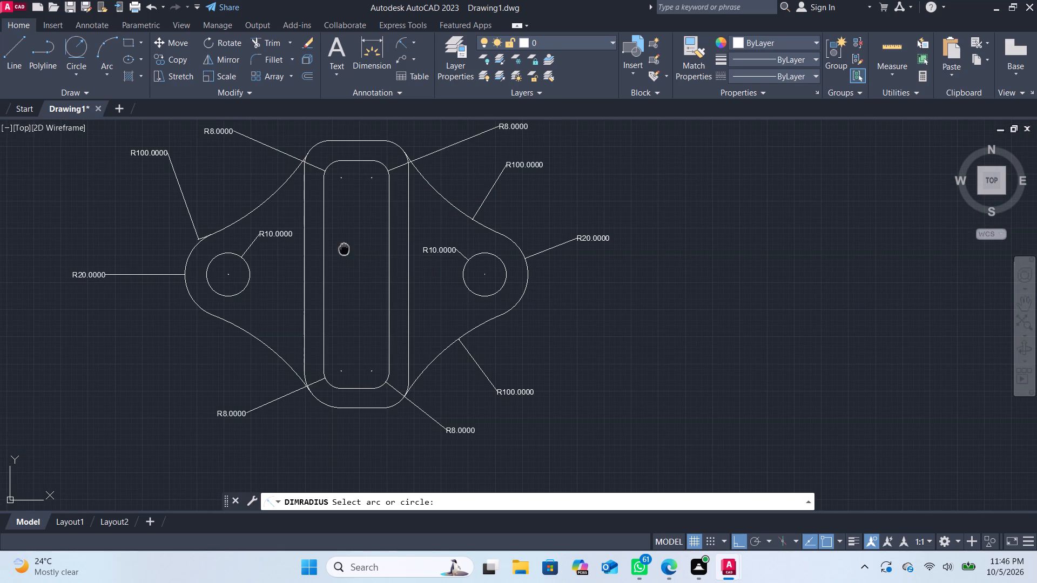
middle_click_drag(344, 249, 331, 301)
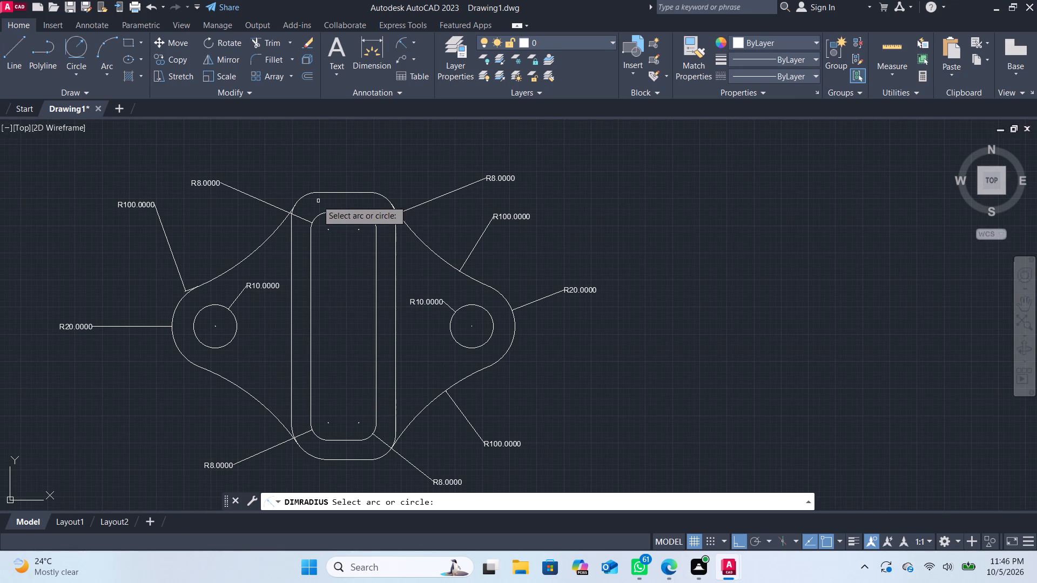
left_click(305, 195)
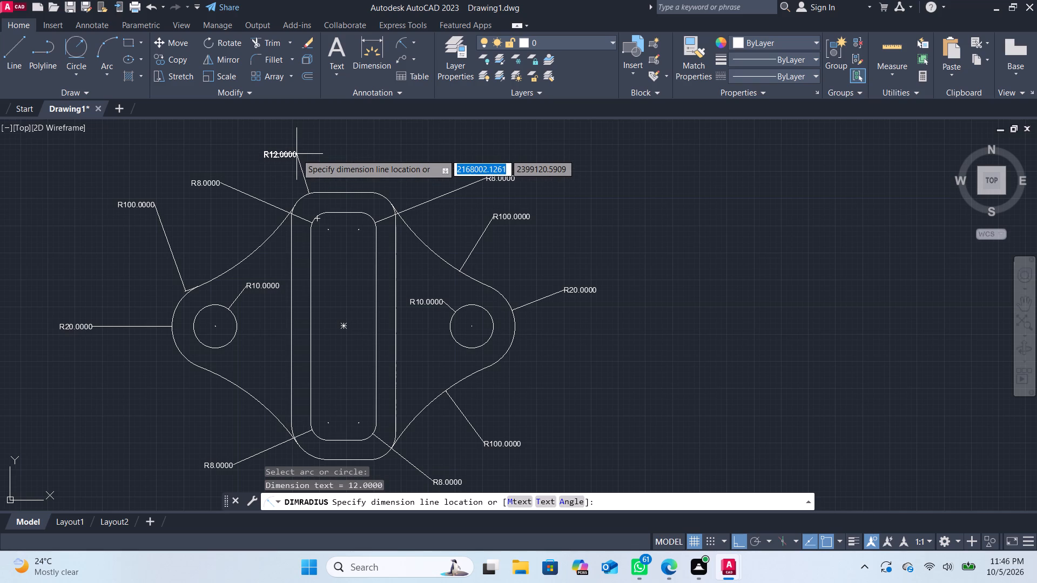
left_click(297, 154)
Add a radius dimension to the outer rounded rectangle's lower right corner, with its text below the outline.
left_click(398, 47)
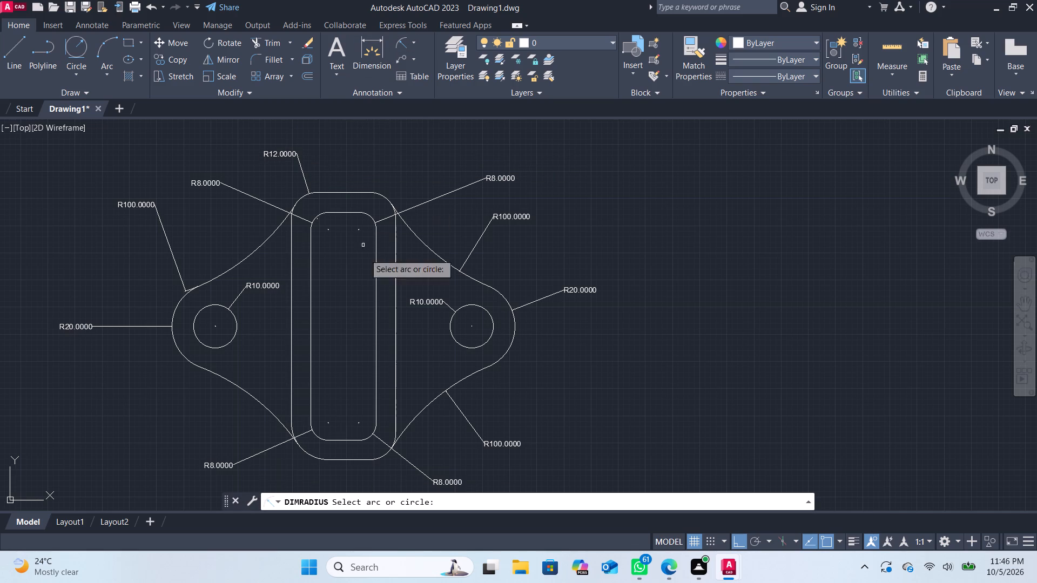
scroll(367, 297, "down", 1)
scroll(374, 401, "up", 3)
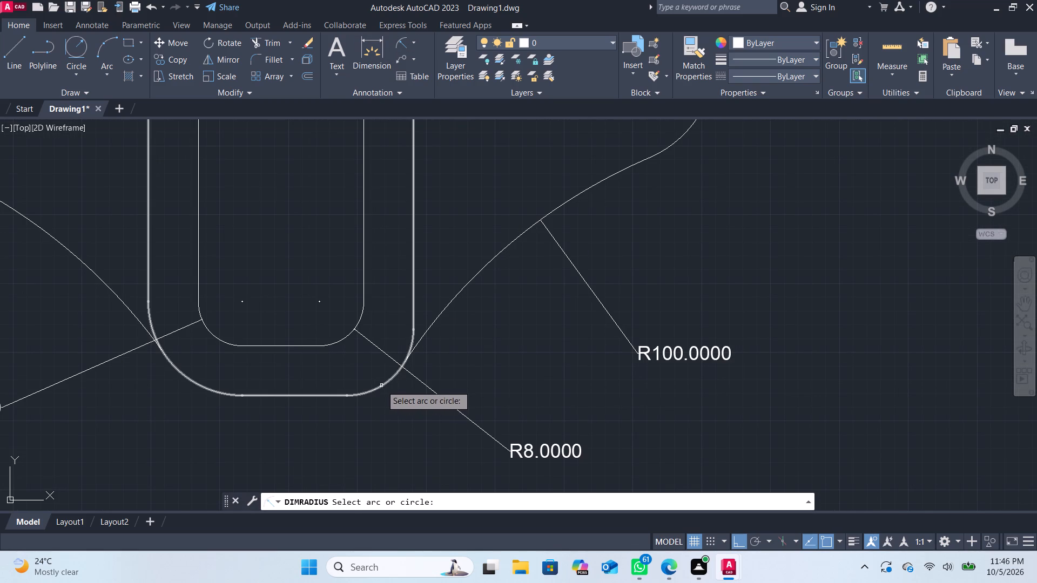
left_click(381, 385)
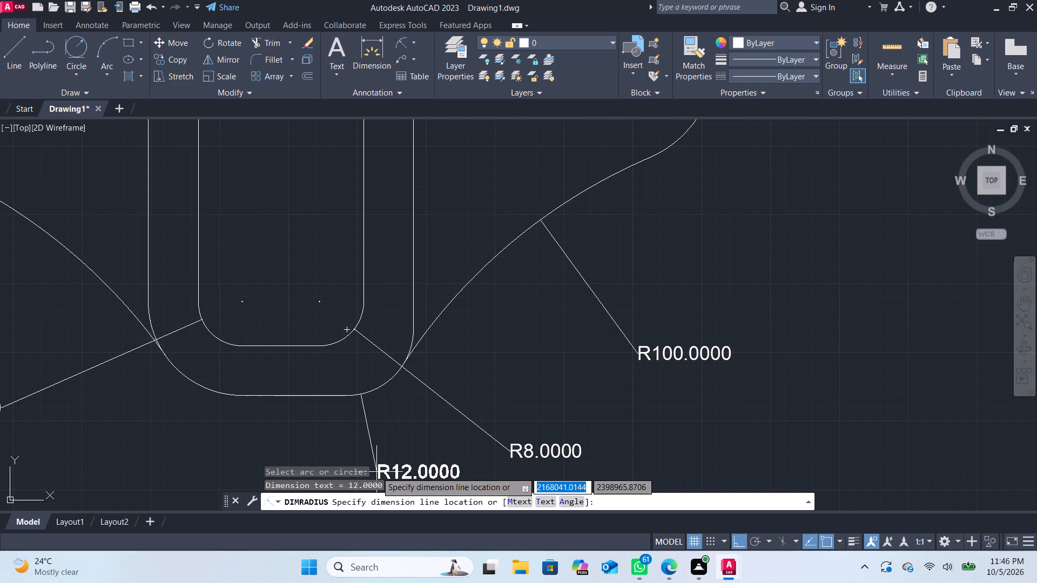
left_click(376, 472)
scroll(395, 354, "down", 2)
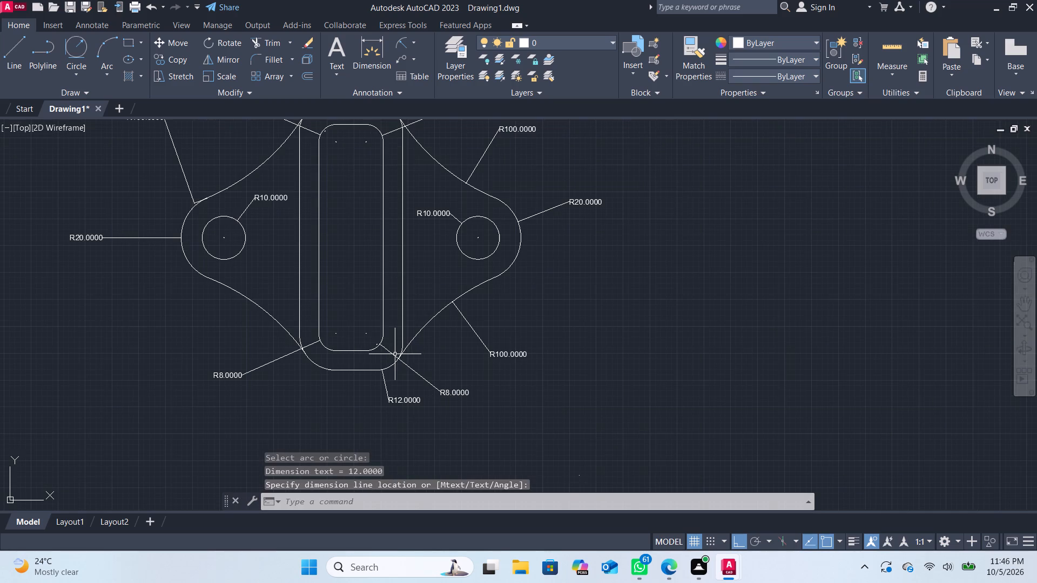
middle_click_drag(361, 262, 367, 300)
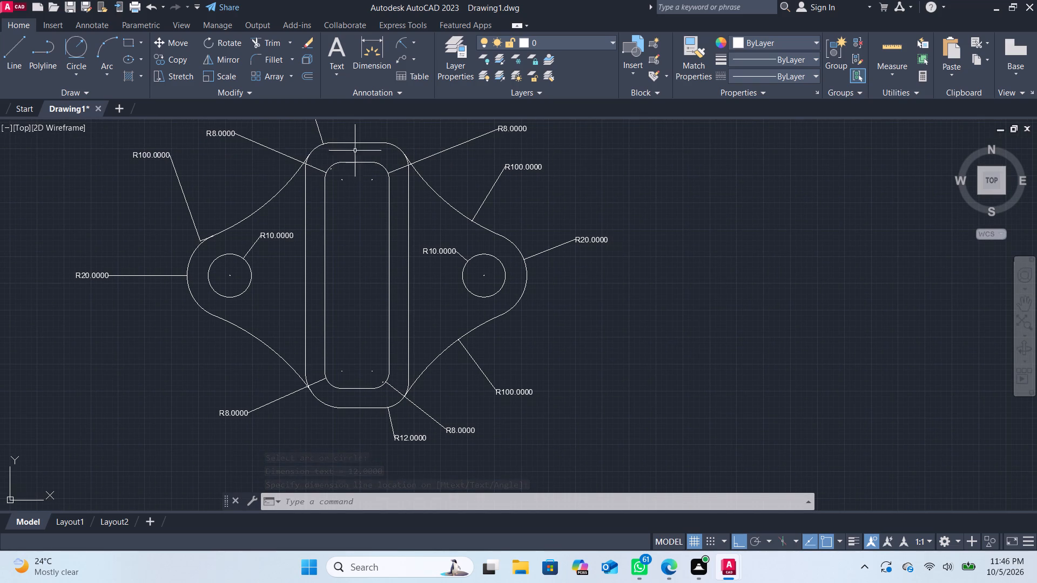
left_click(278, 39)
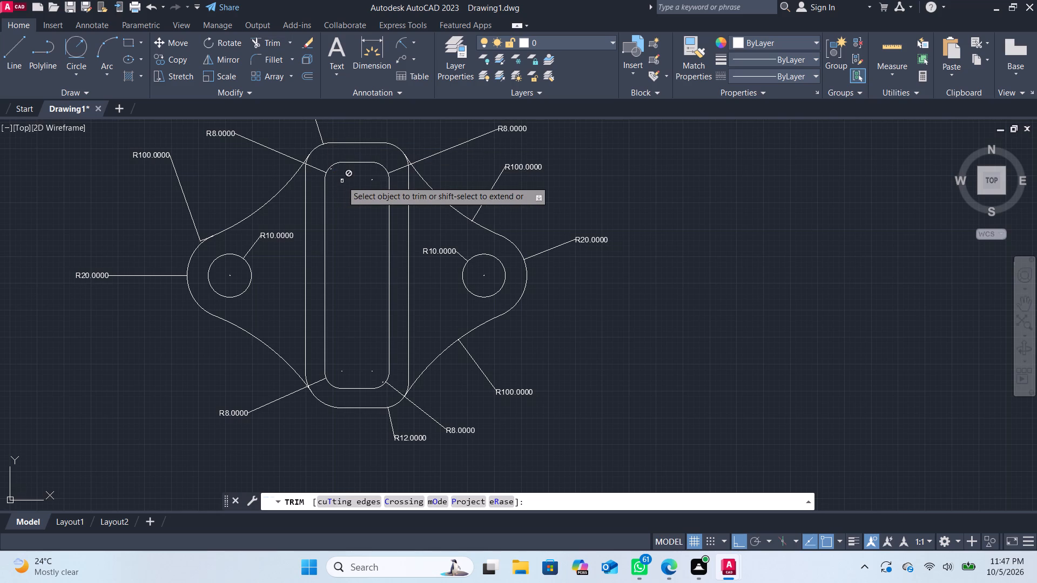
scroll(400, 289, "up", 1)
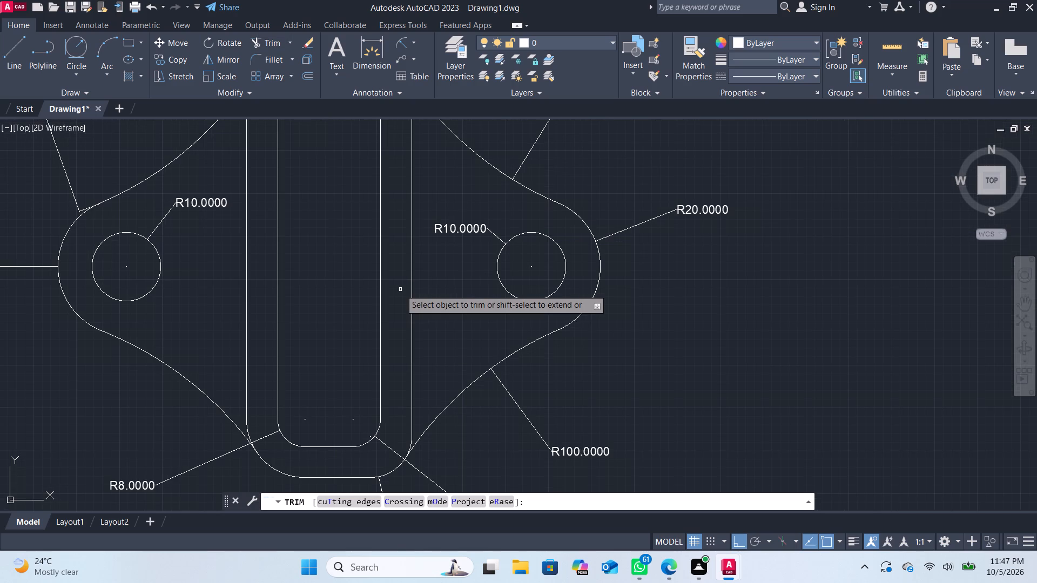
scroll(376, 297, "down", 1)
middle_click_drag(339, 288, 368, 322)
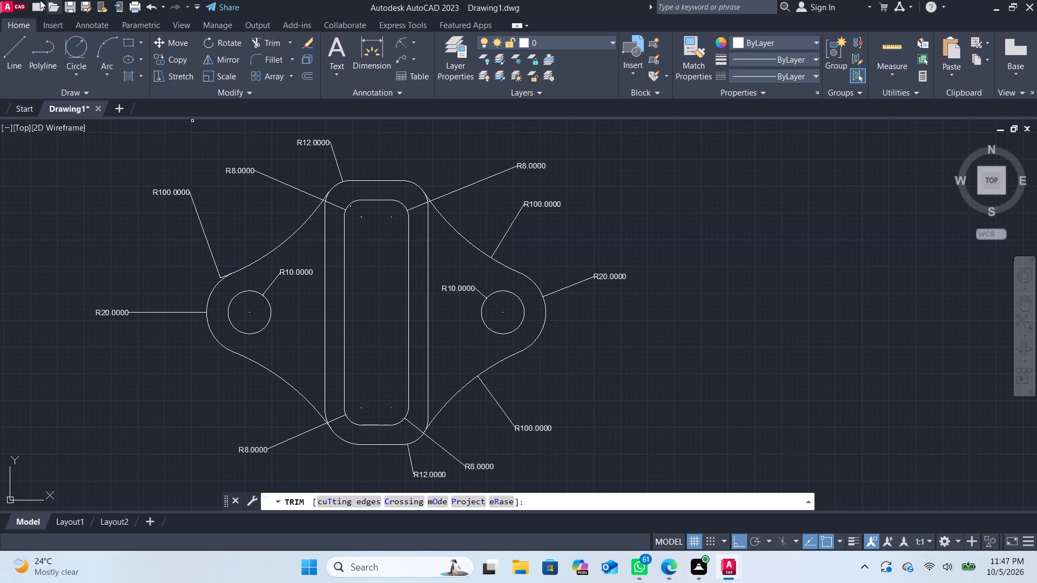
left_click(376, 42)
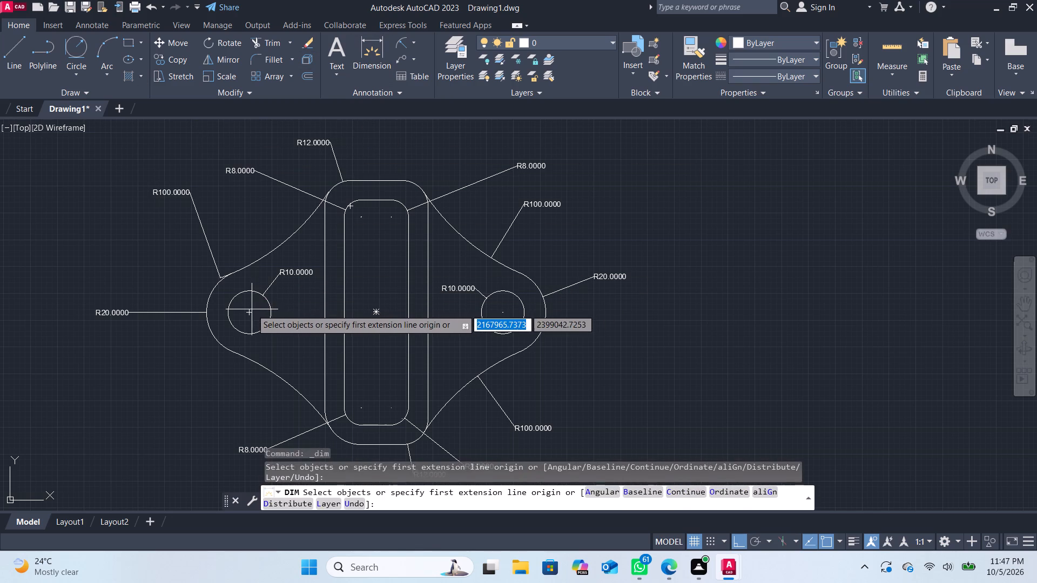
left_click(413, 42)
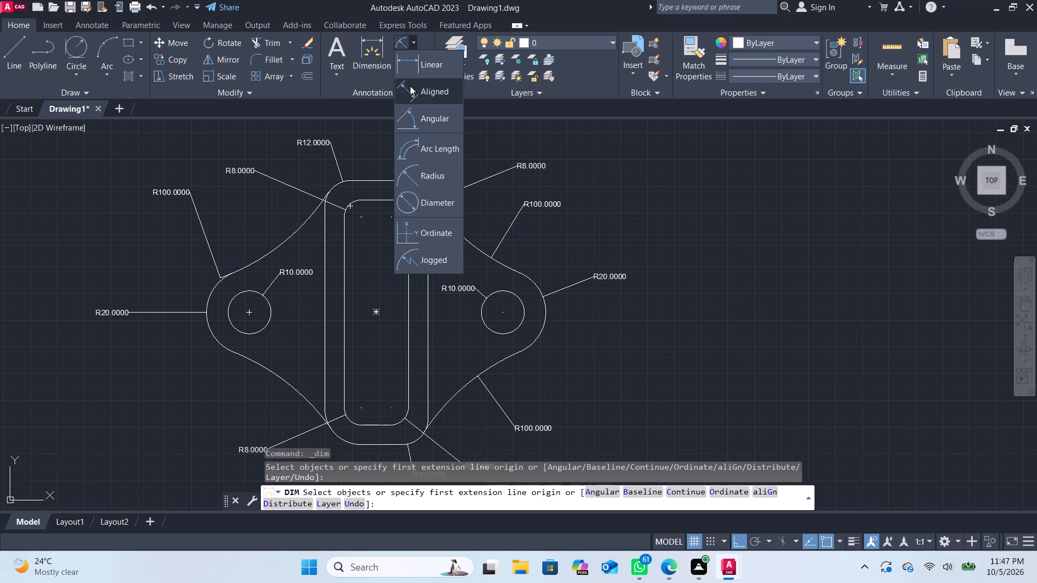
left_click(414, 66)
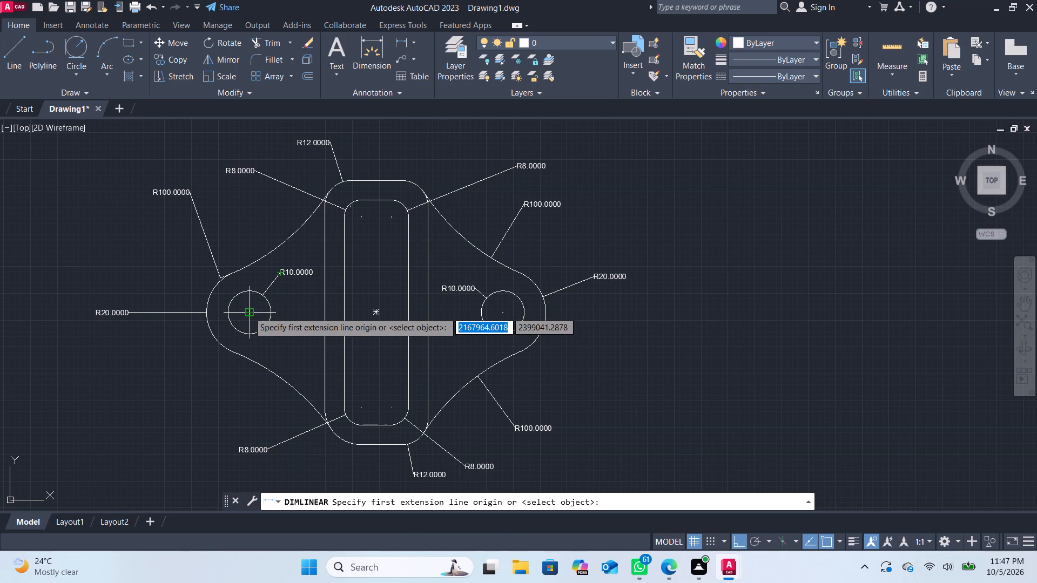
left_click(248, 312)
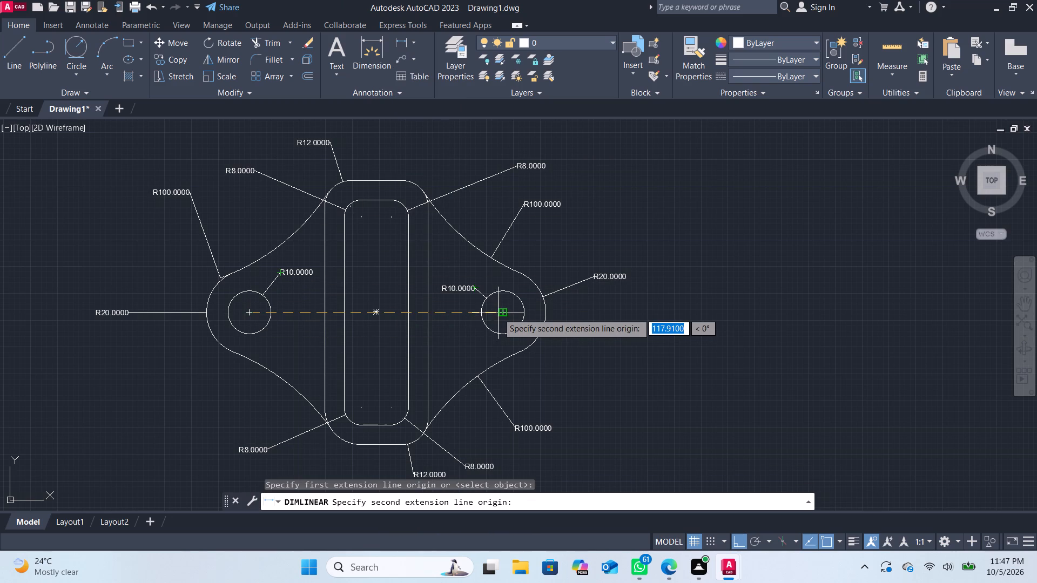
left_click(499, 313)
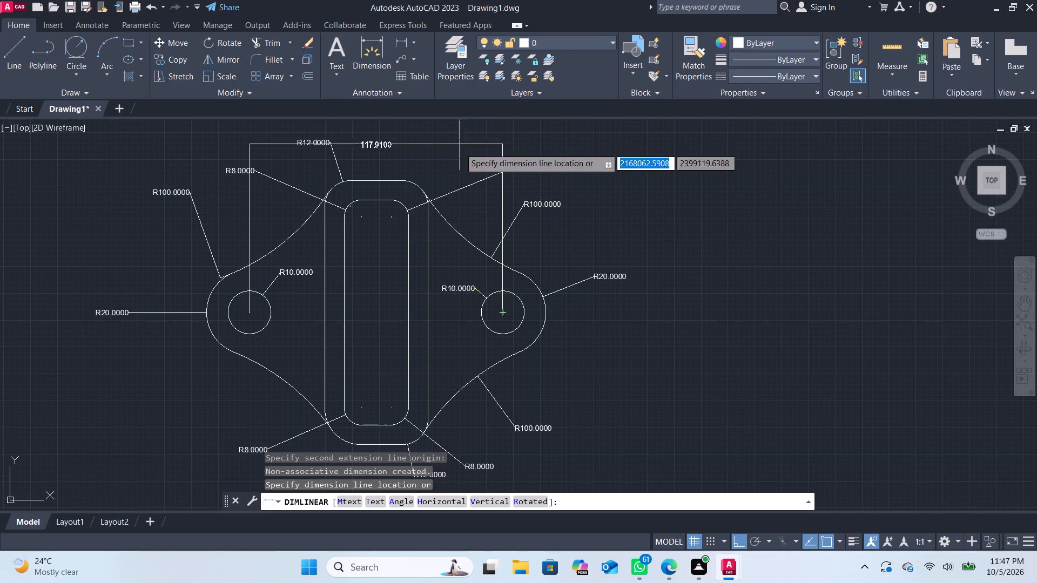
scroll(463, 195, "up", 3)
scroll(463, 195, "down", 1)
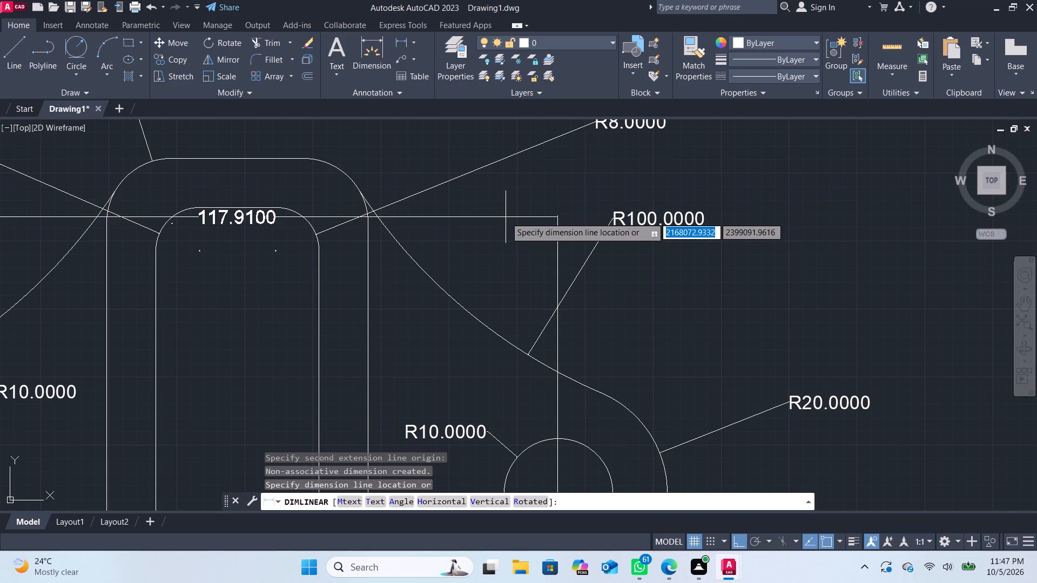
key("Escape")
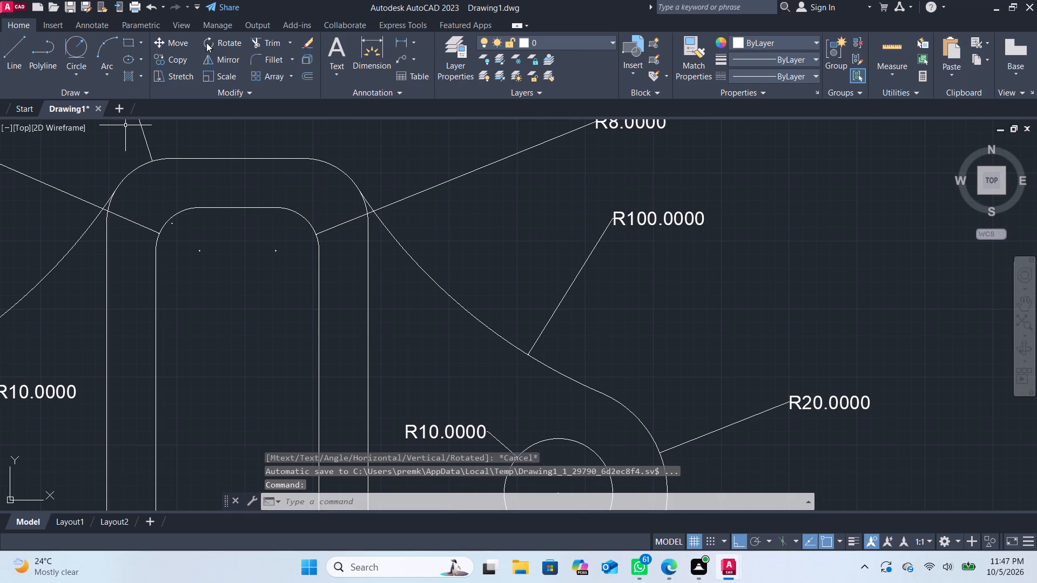
Add a horizontal linear dimension between the centres of the two small side circles, placed above the outline and the radius texts.
left_click(404, 42)
scroll(472, 278, "down", 1)
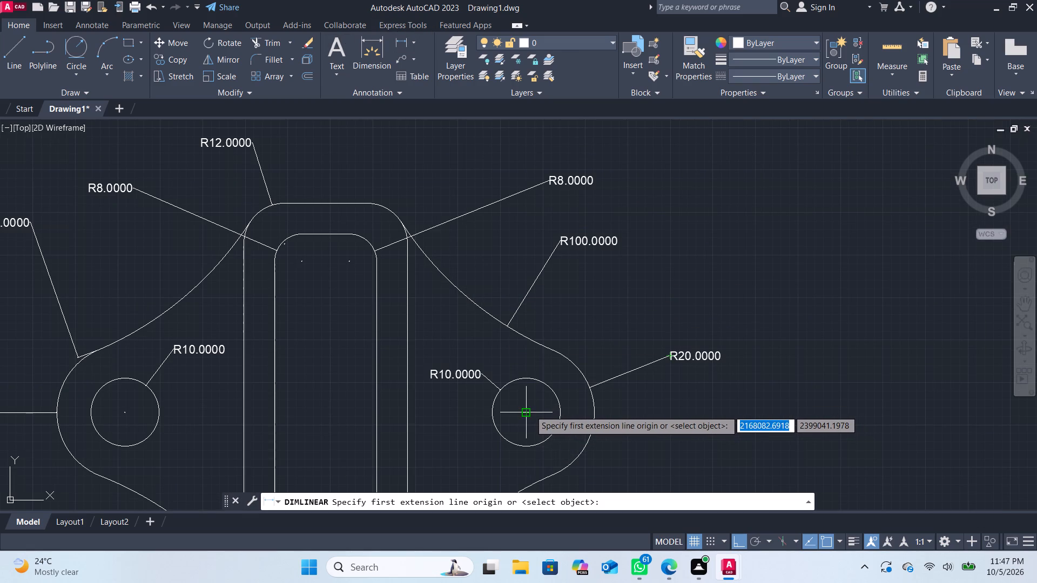
left_click_drag(530, 410, 123, 421)
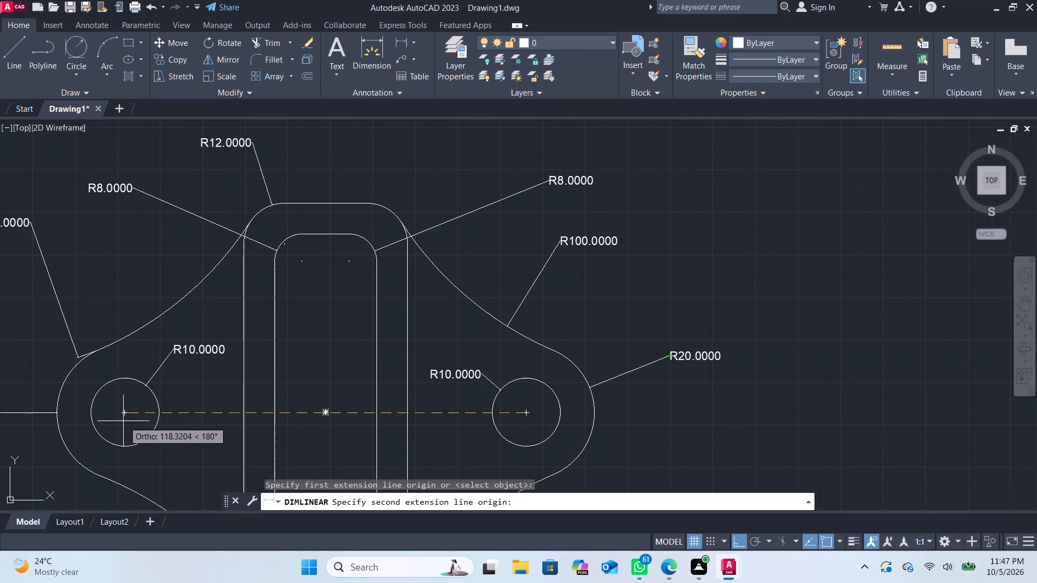
left_click_drag(123, 421, 123, 416)
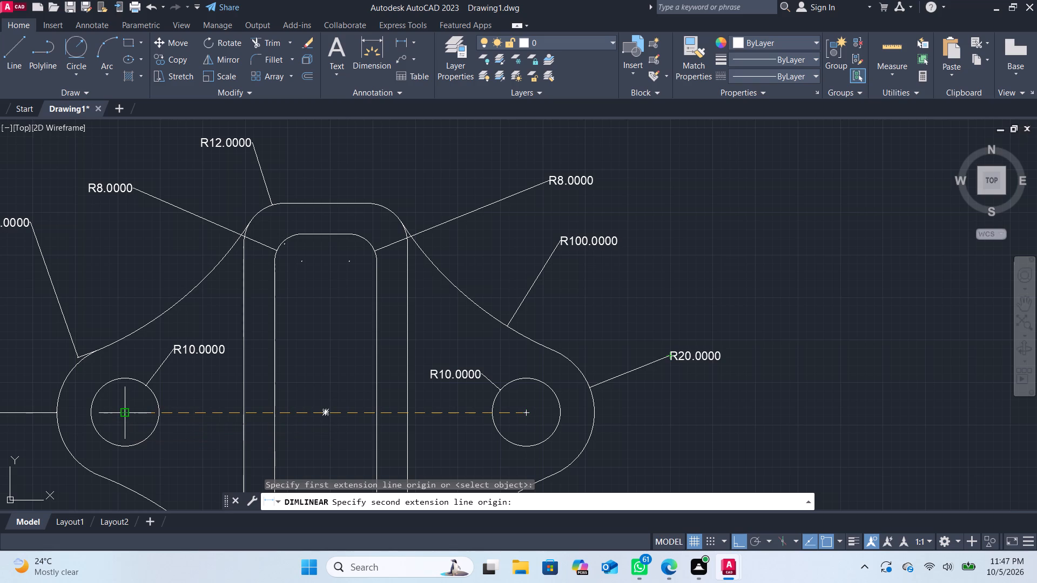
left_click_drag(123, 416, 123, 415)
left_click(122, 409)
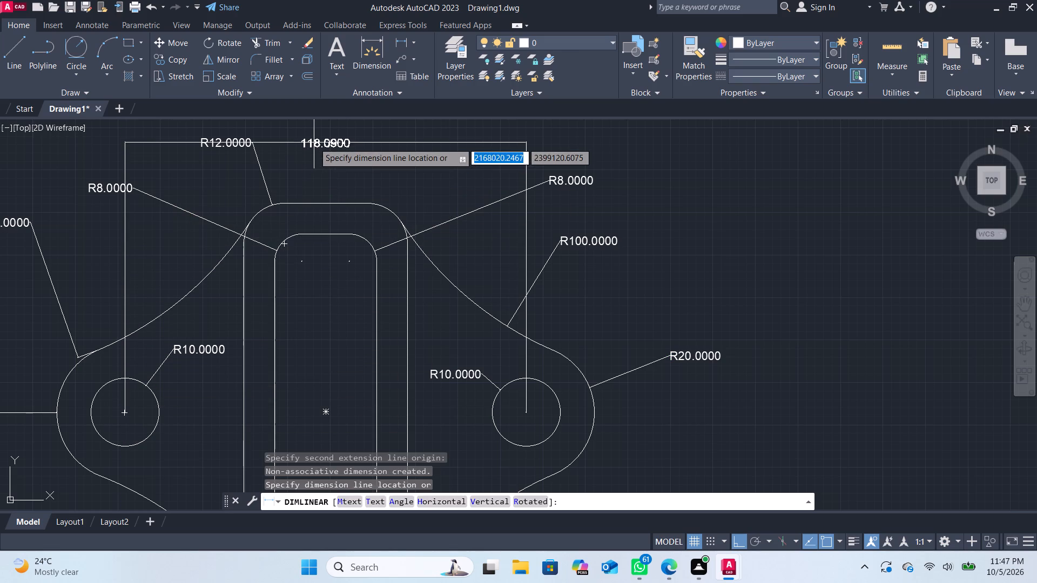
middle_click_drag(425, 161, 425, 208)
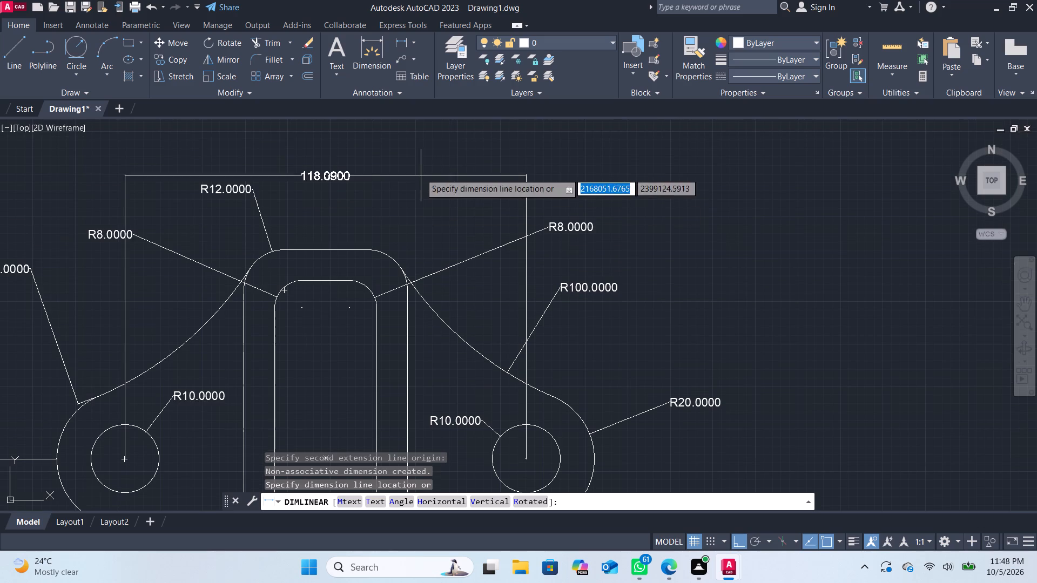
left_click(430, 132)
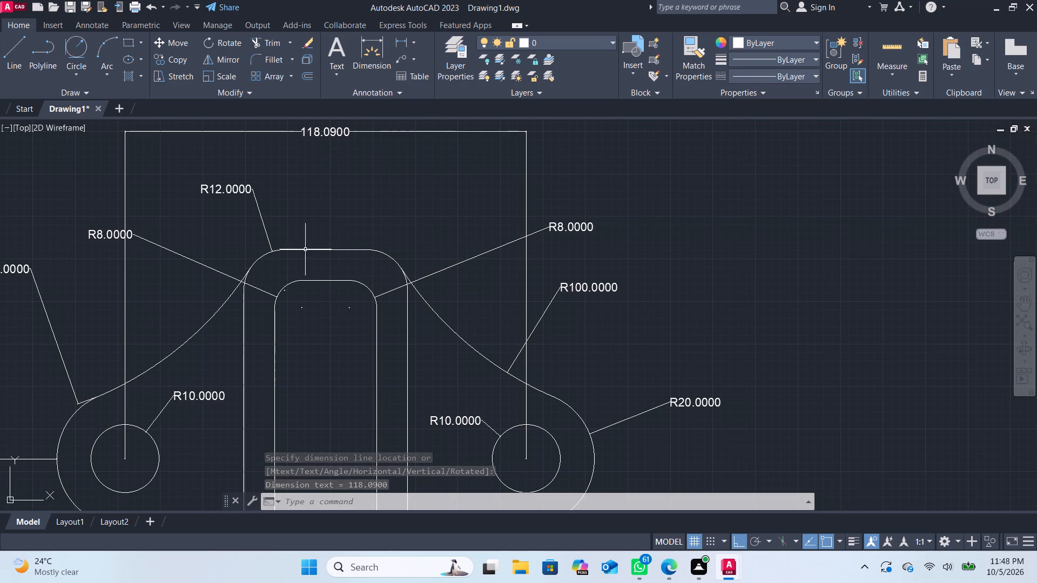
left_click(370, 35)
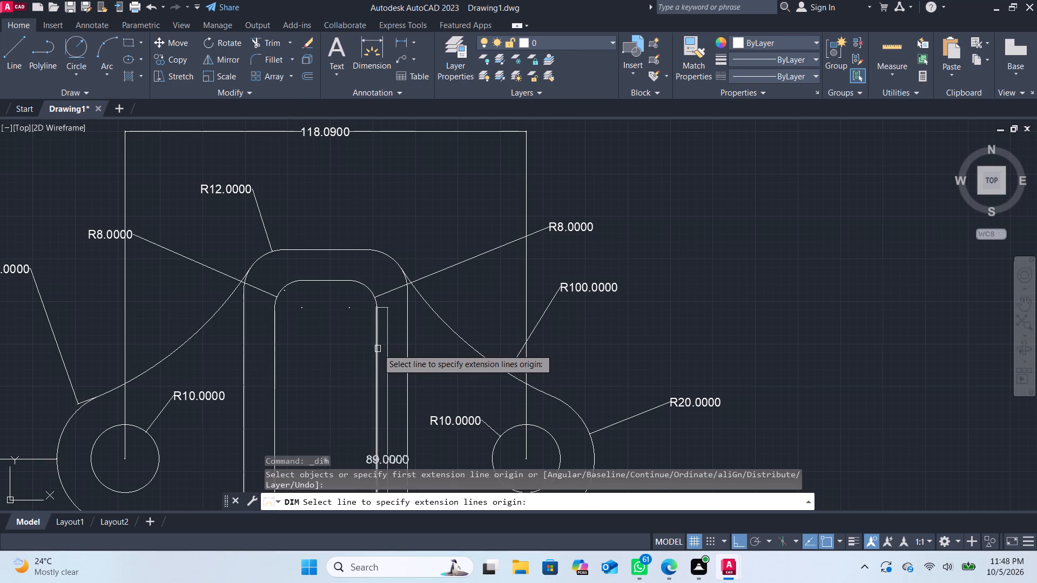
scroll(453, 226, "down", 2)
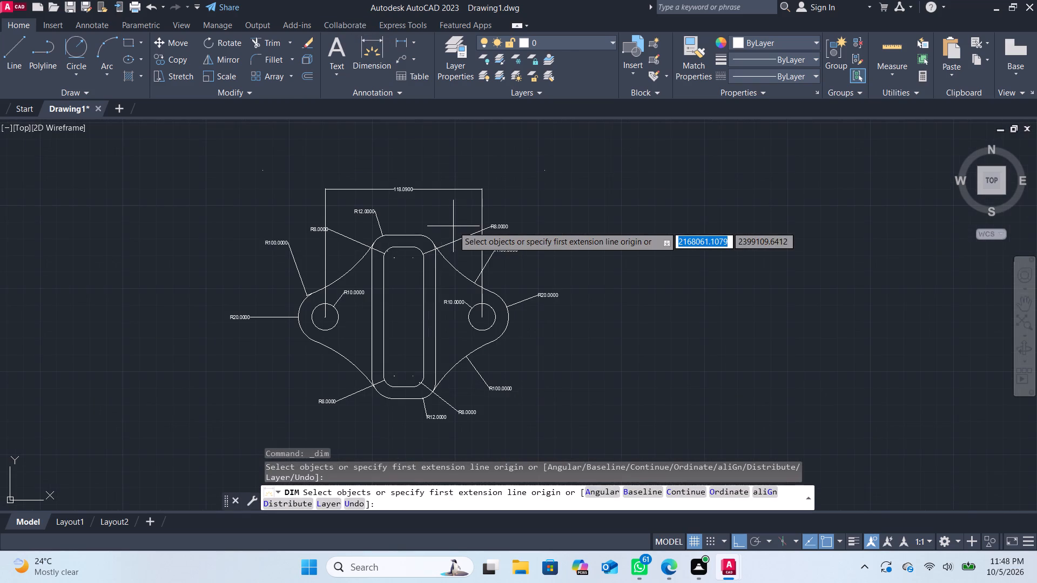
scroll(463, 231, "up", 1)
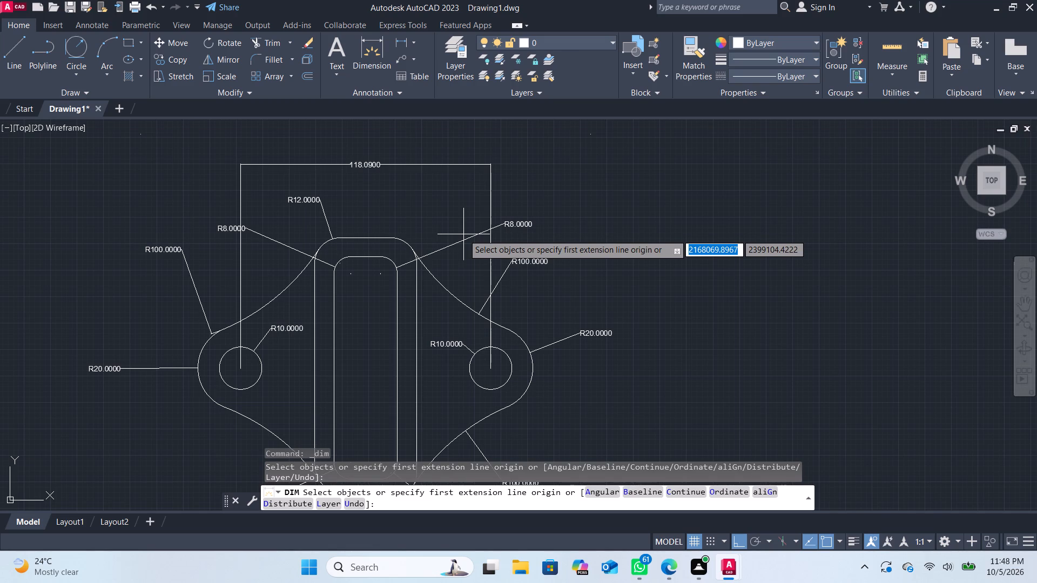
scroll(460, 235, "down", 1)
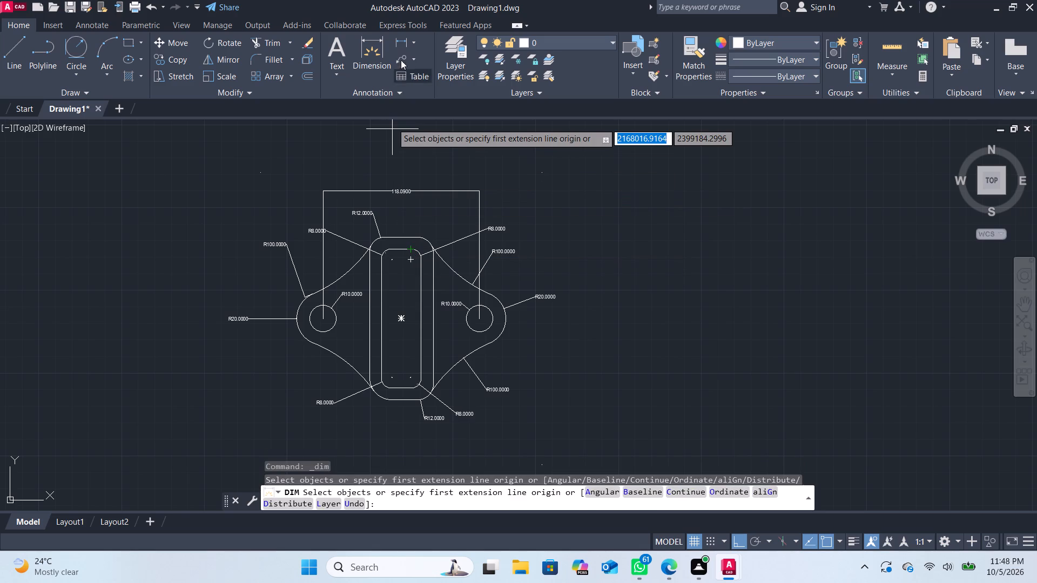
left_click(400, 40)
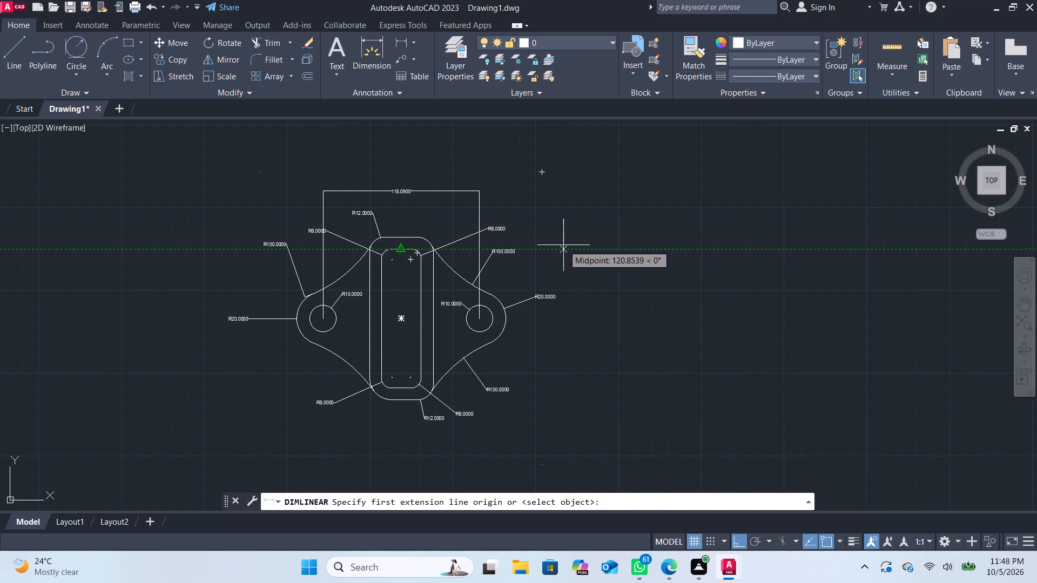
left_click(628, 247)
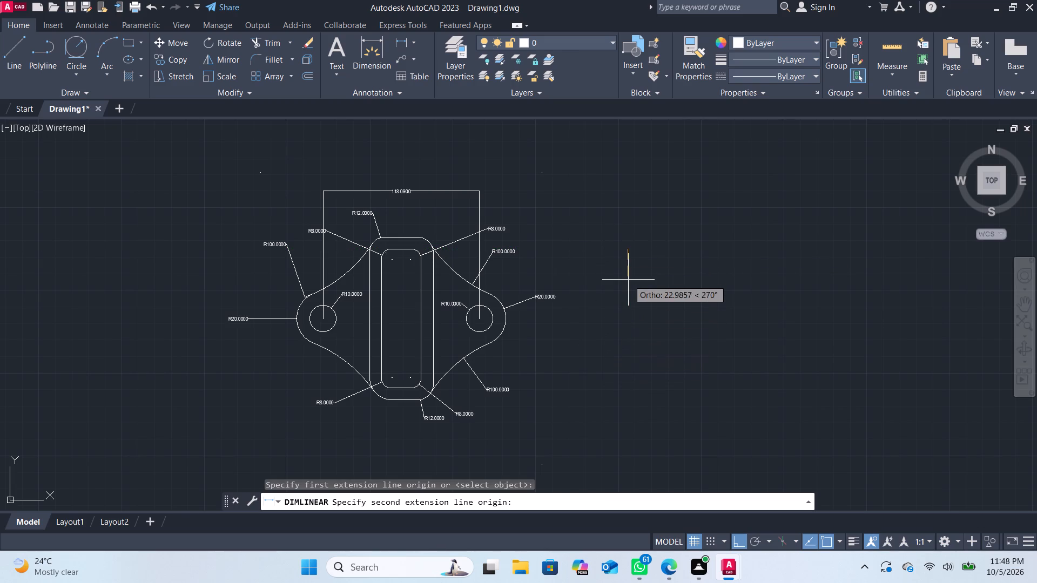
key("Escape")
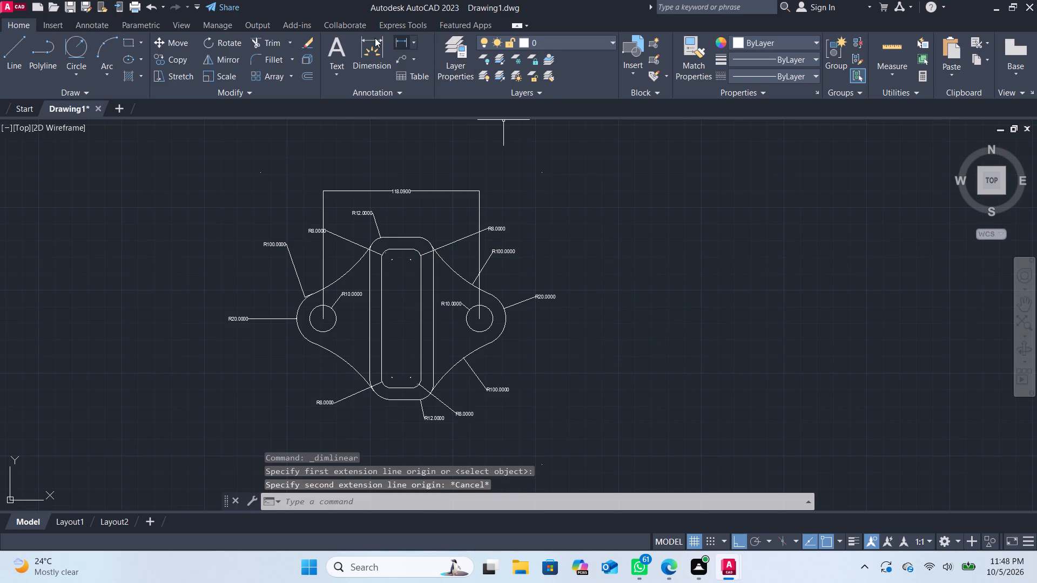
Add an aligned dimension for the inner slot's height between its top and bottom edge midpoints, placed to the right of the bracket.
left_click(414, 44)
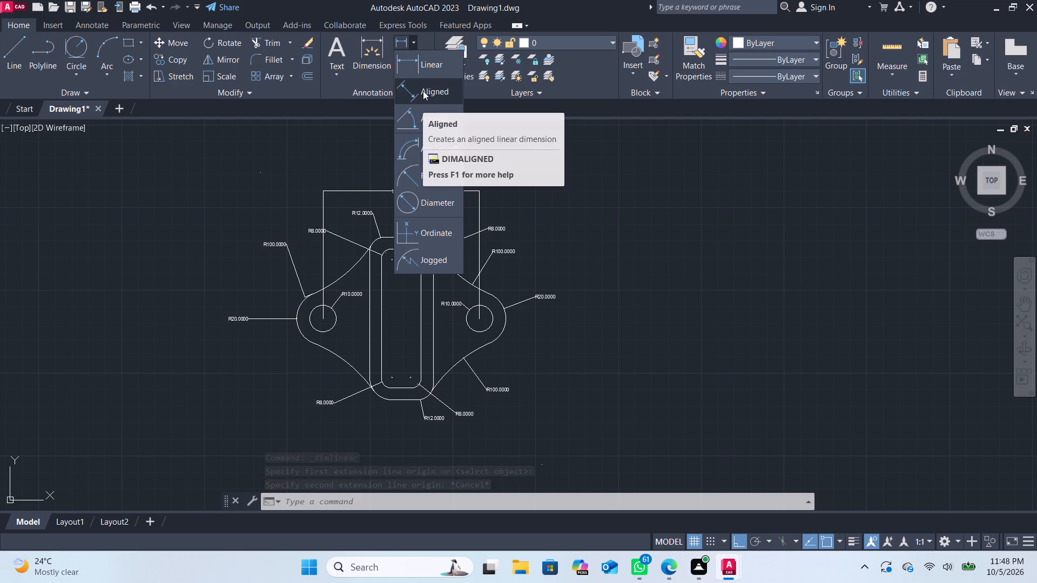
left_click(425, 89)
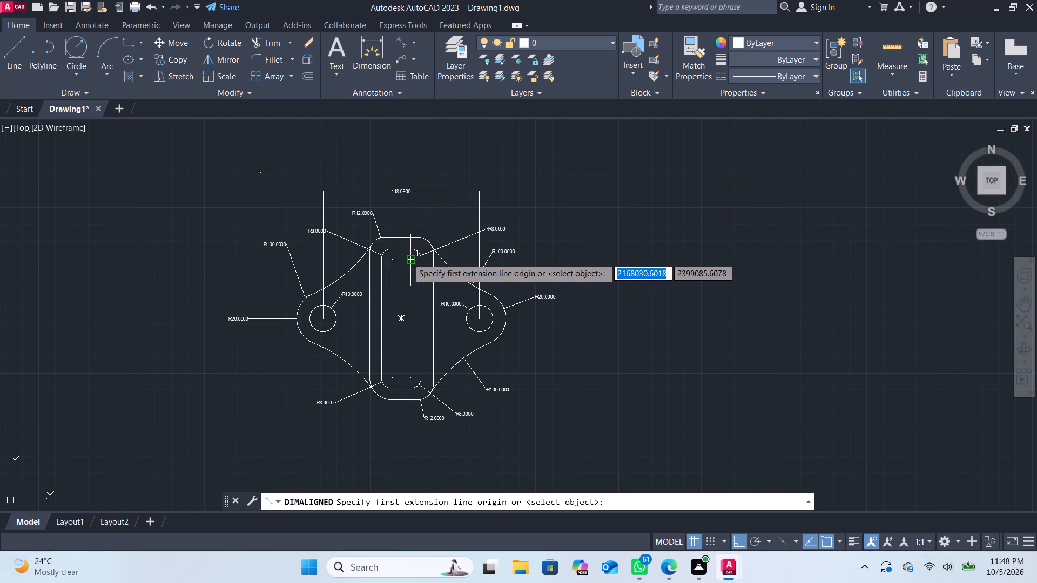
left_click(405, 247)
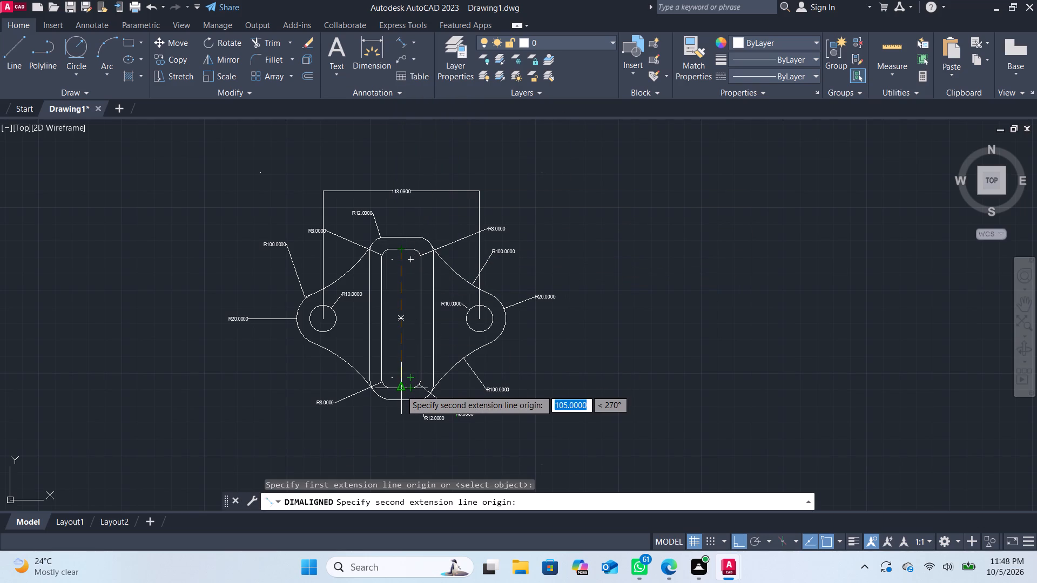
left_click(401, 389)
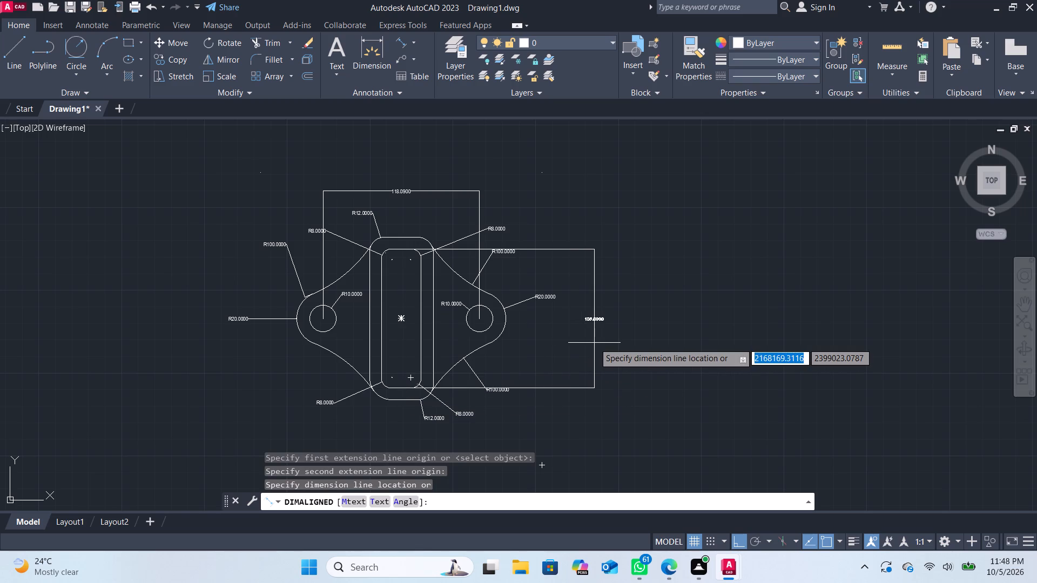
left_click(594, 343)
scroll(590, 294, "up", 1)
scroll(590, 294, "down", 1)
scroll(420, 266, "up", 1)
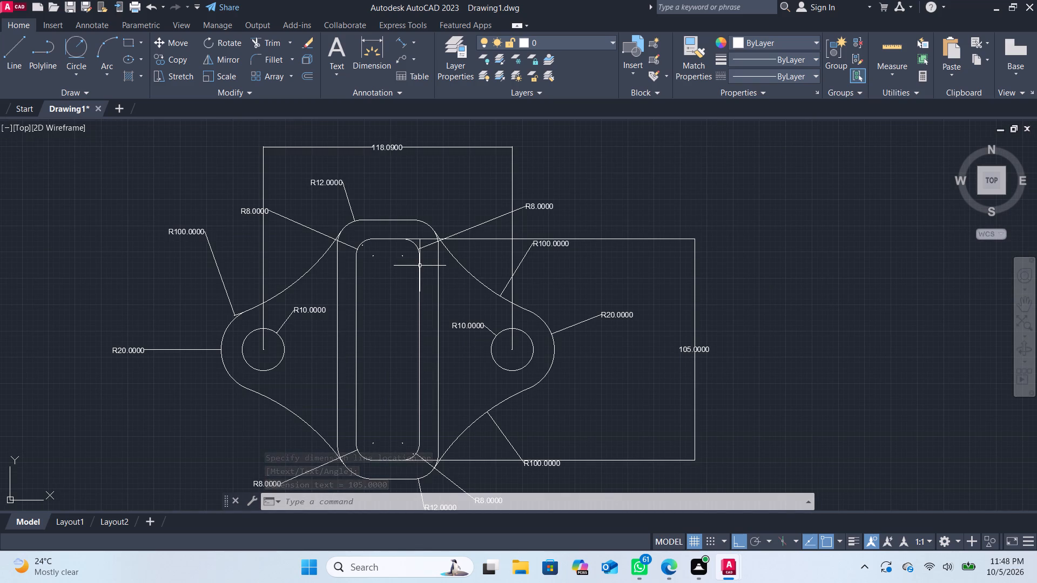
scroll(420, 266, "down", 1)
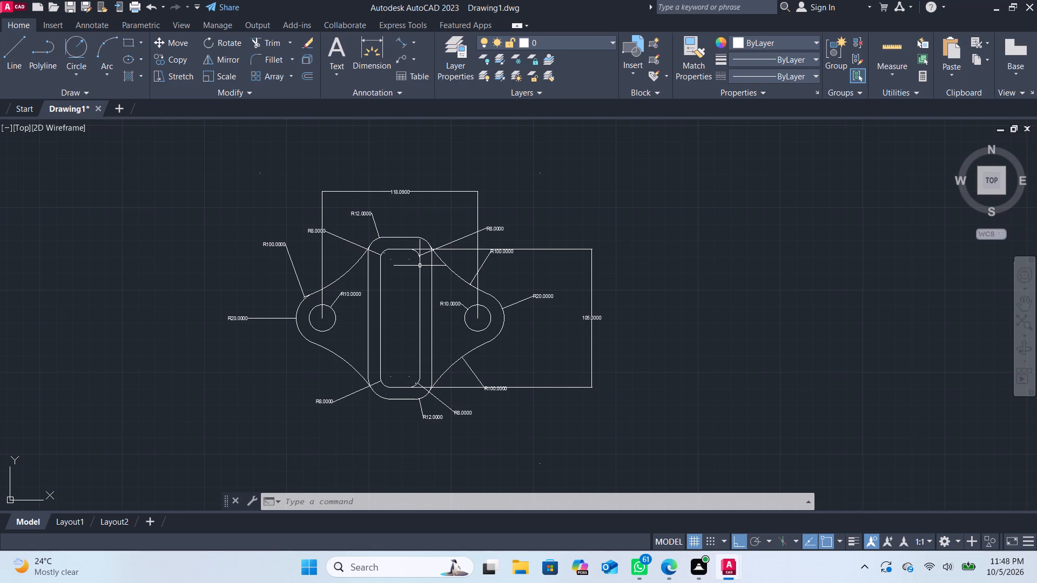
Erase the inner slot's height dimension placed beside the bracket.
left_click(592, 272)
key("e")
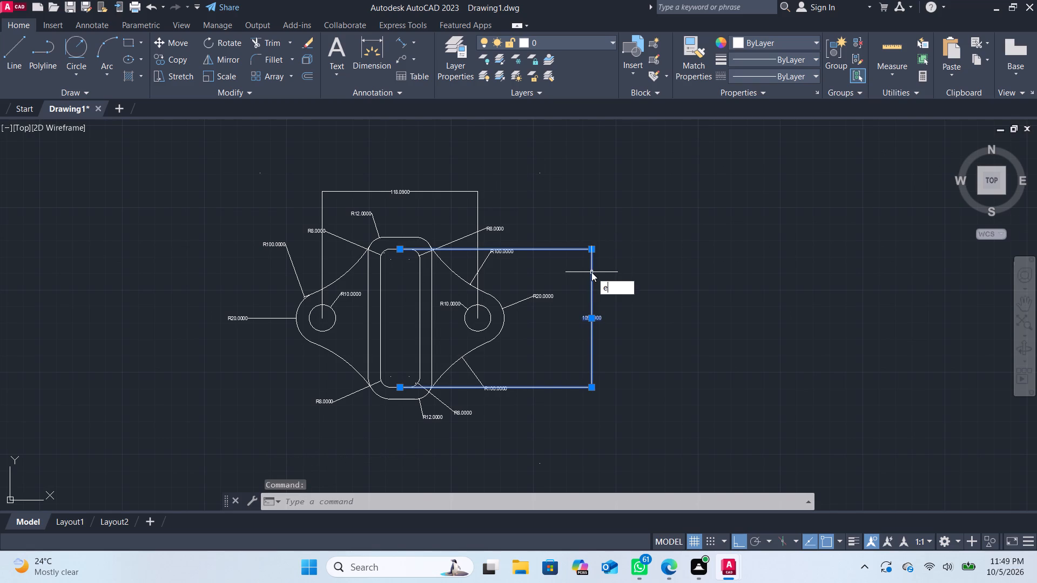
key("Return")
Fill both side wings around the small circles with a solid hatch in green 19,155,72.
scroll(584, 266, "up", 1)
middle_click_drag(584, 266, 644, 250)
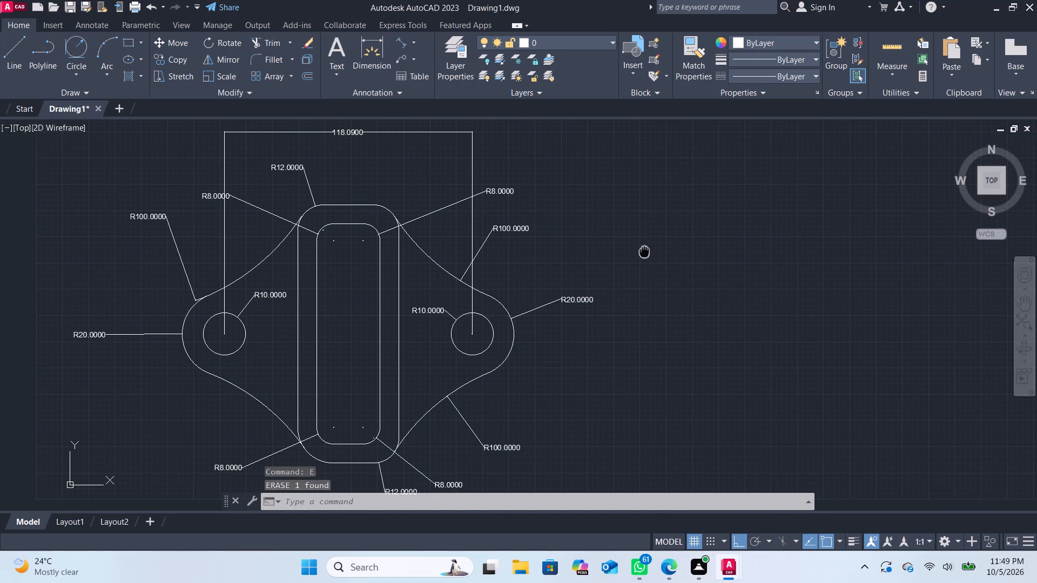
middle_click_drag(644, 250, 675, 252)
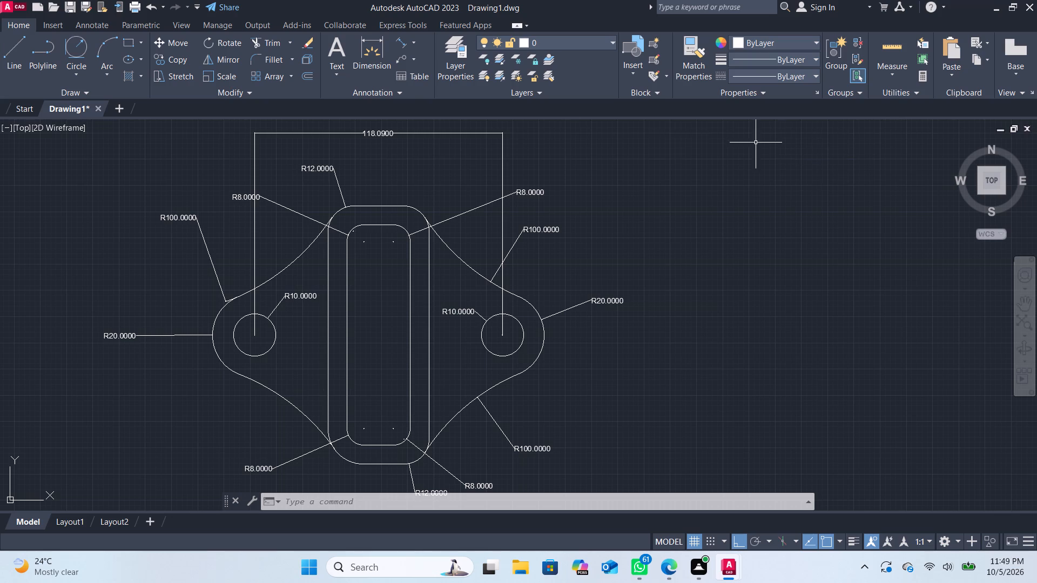
left_click(139, 71)
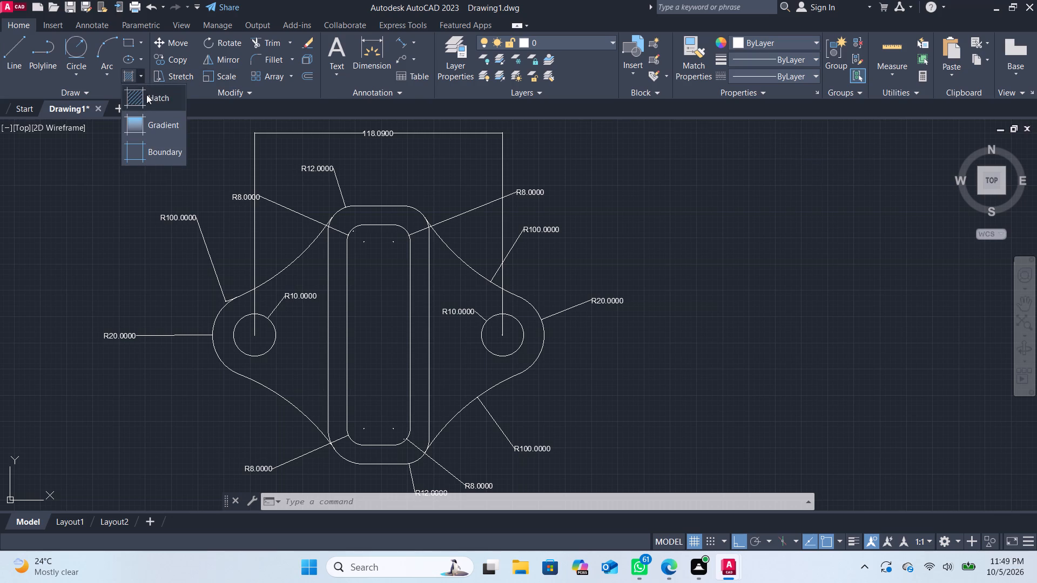
left_click(151, 98)
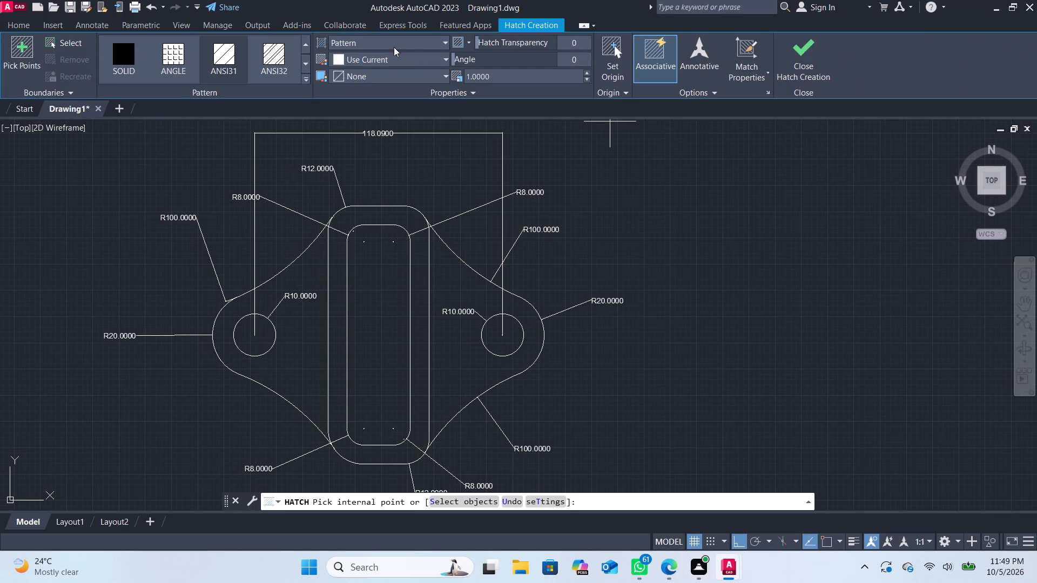
left_click(390, 46)
left_click(389, 52)
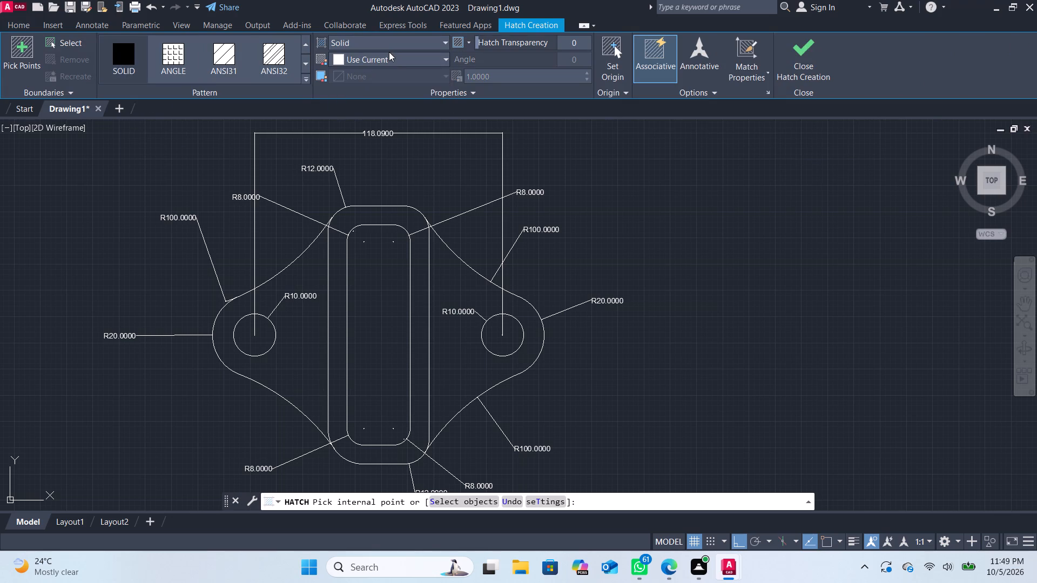
left_click(392, 61)
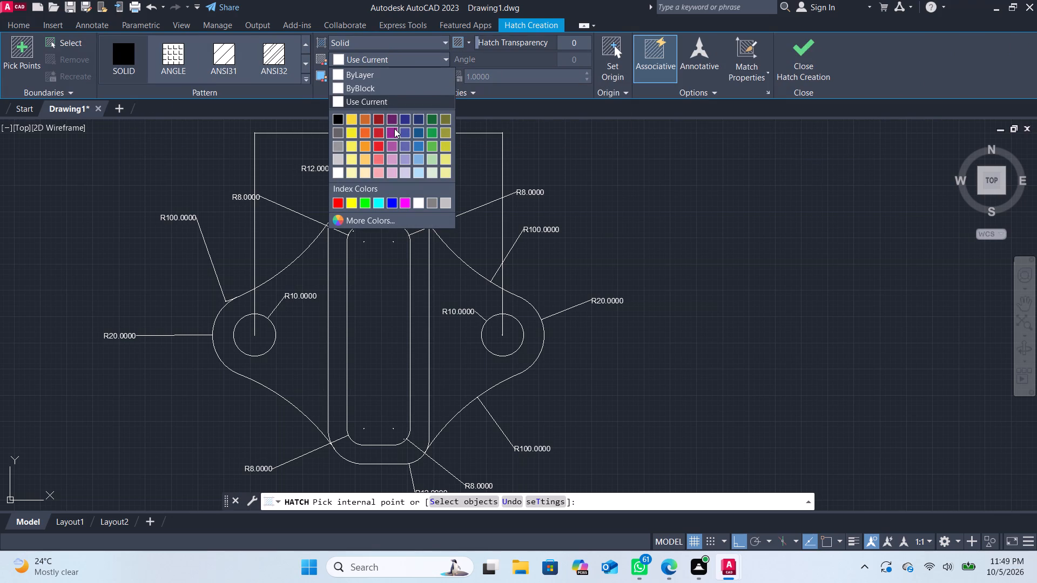
left_click(429, 131)
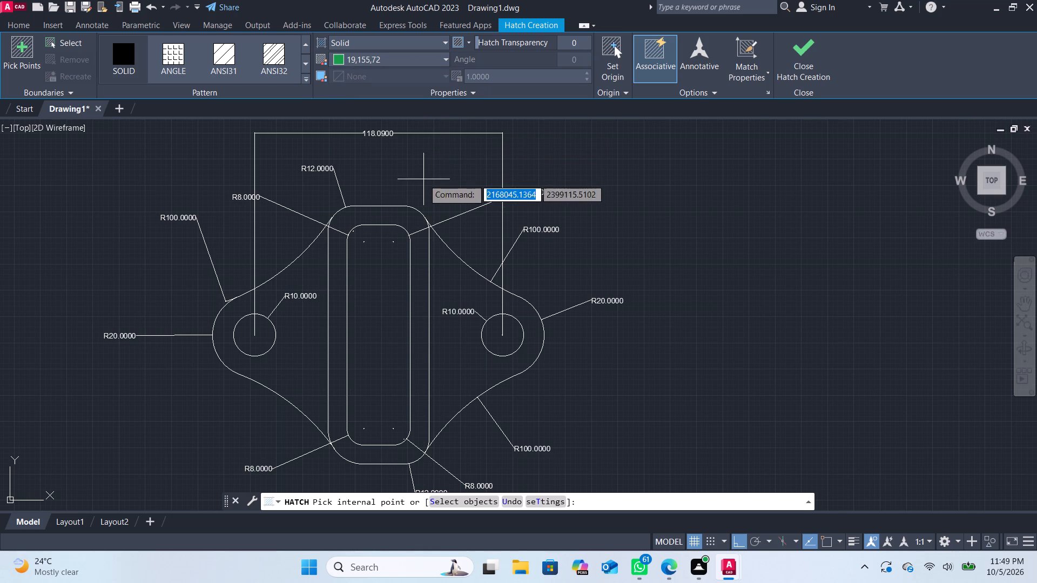
left_click(449, 288)
left_click(304, 331)
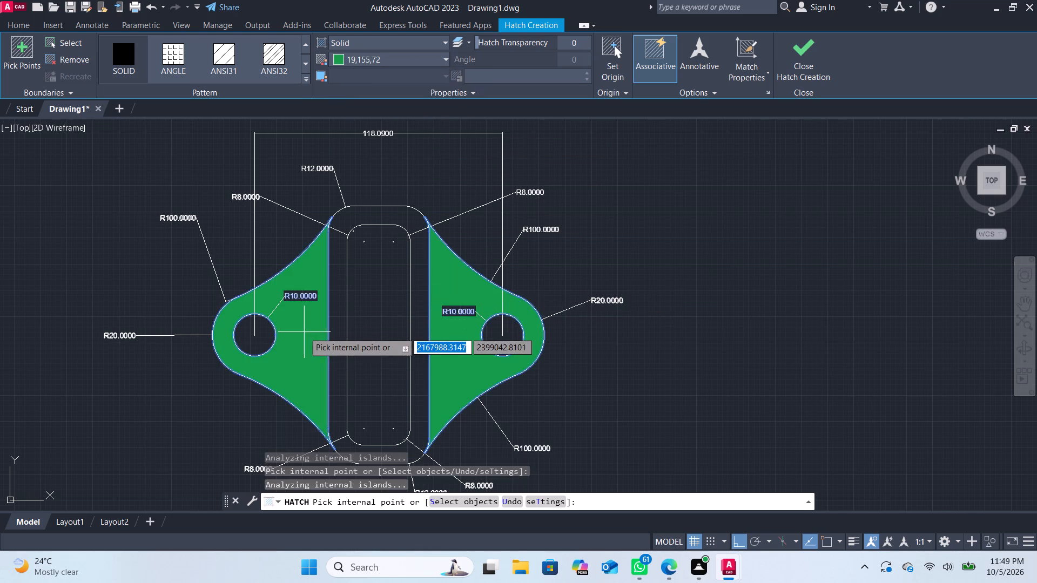
left_click(797, 57)
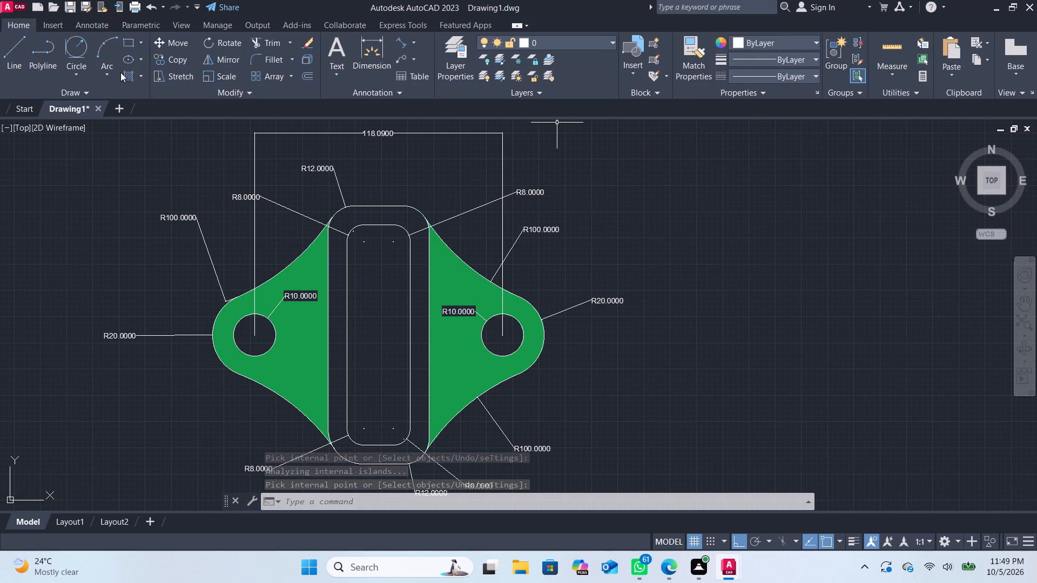
Fill the two small side circles with a solid hatch in yellow 248,215,49.
left_click(140, 74)
left_click(145, 93)
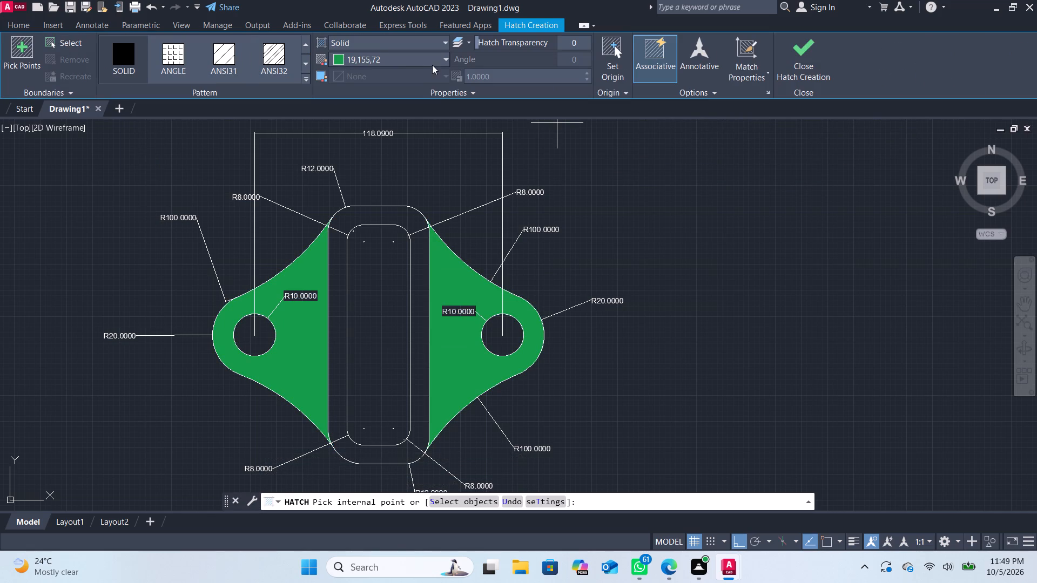
left_click(347, 58)
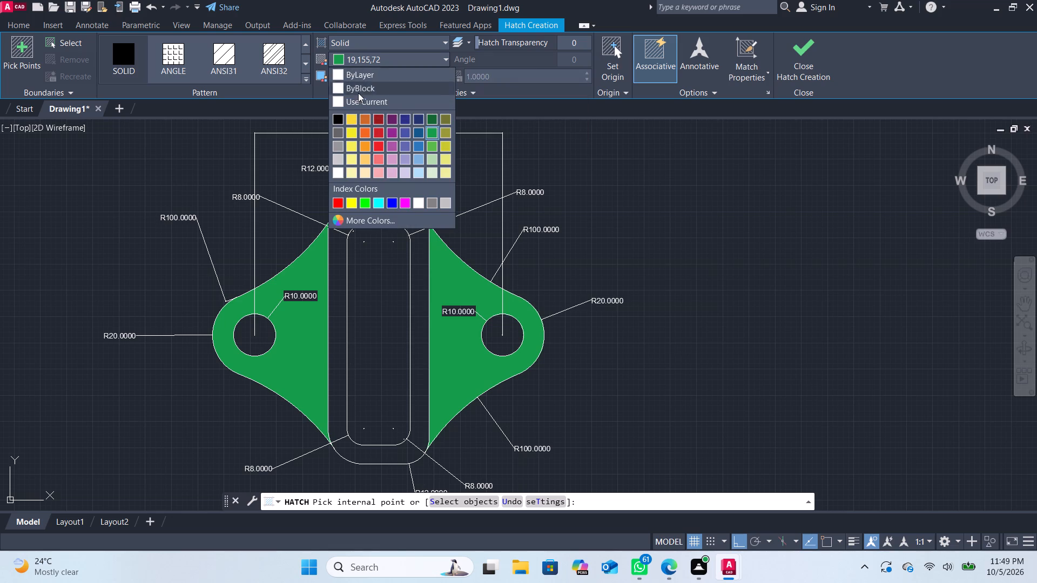
left_click(353, 120)
left_click(261, 328)
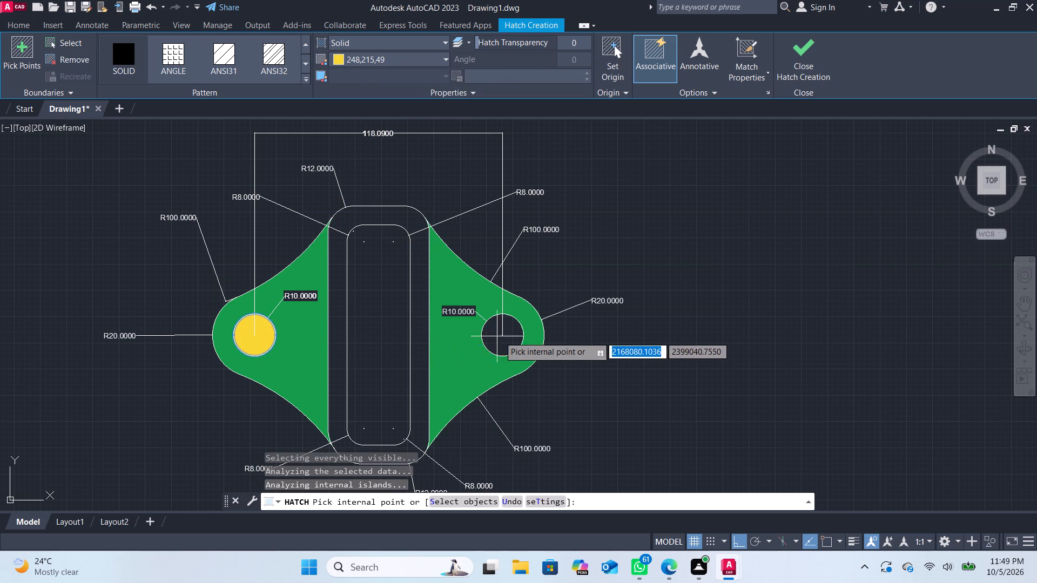
left_click(503, 335)
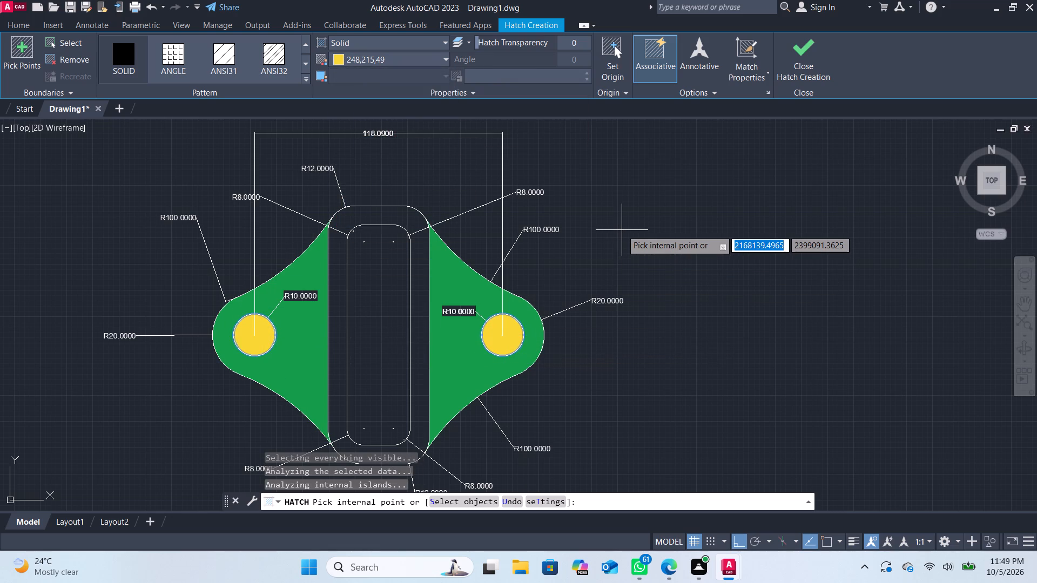
left_click(794, 56)
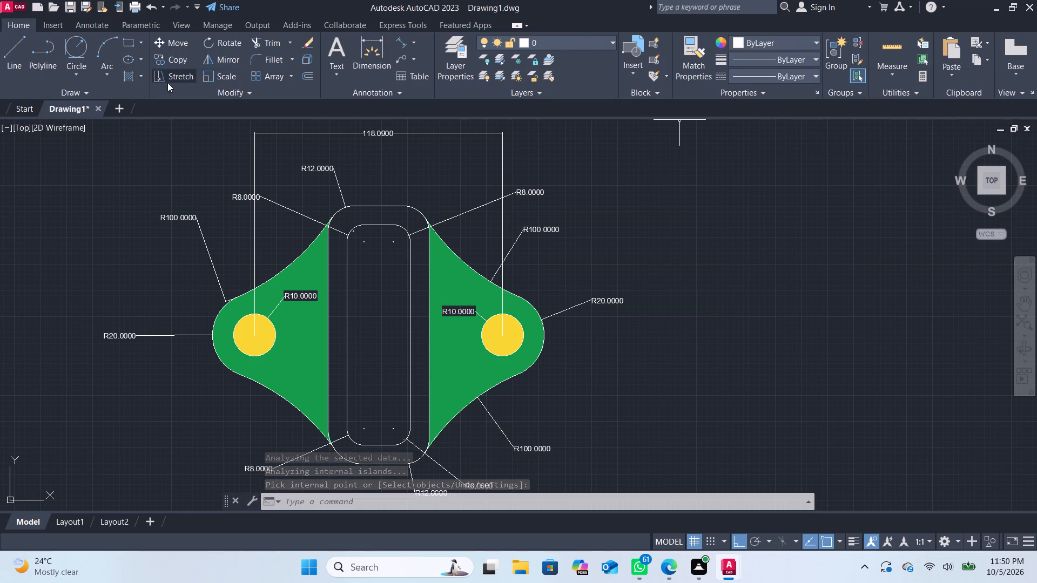
Fill the inner rounded slot with a gradient hatch from dark green 19,103,52 to Yellow.
left_click(138, 76)
left_click(140, 99)
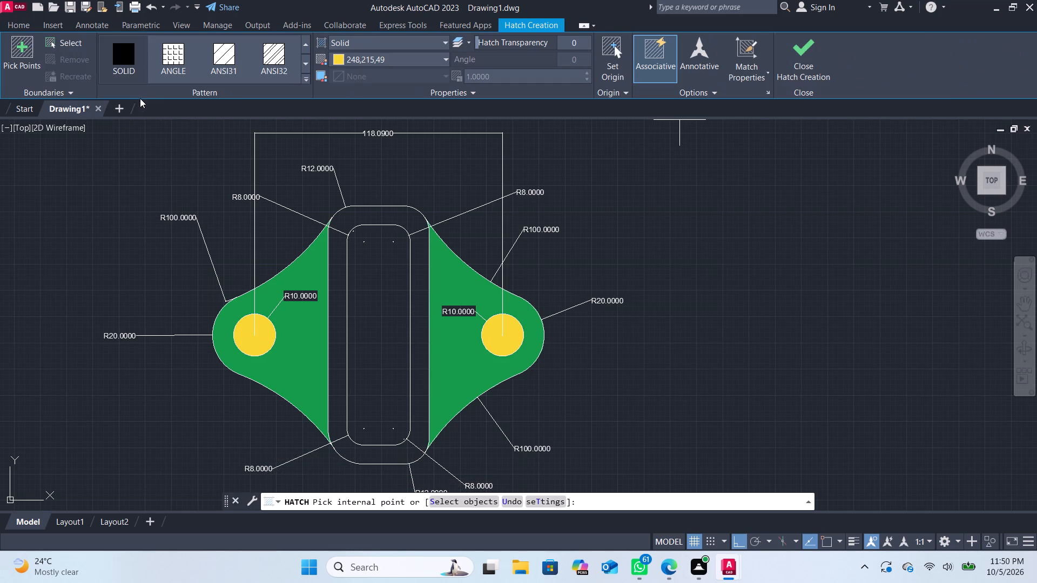
left_click(358, 43)
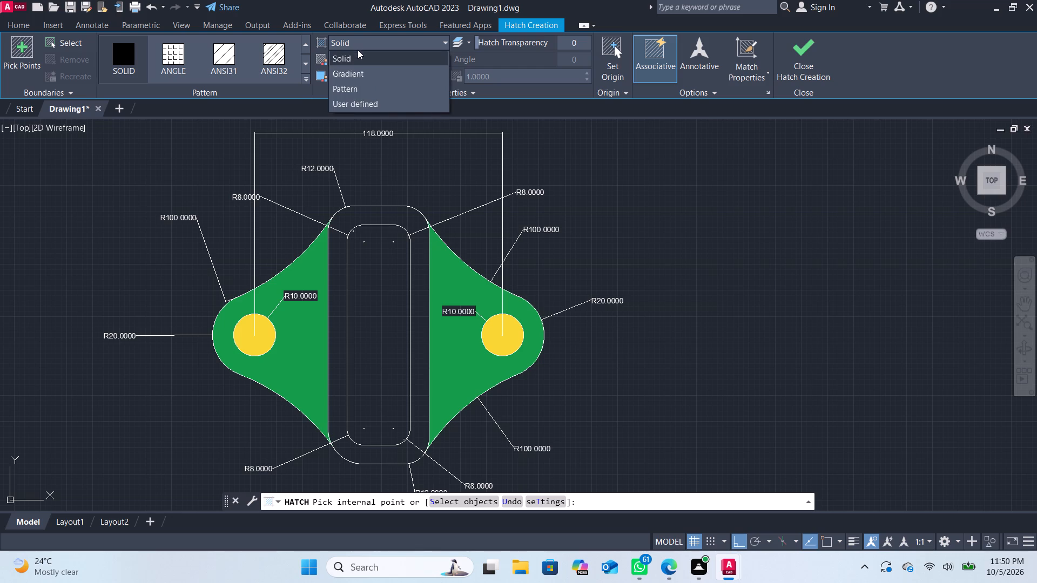
left_click(358, 78)
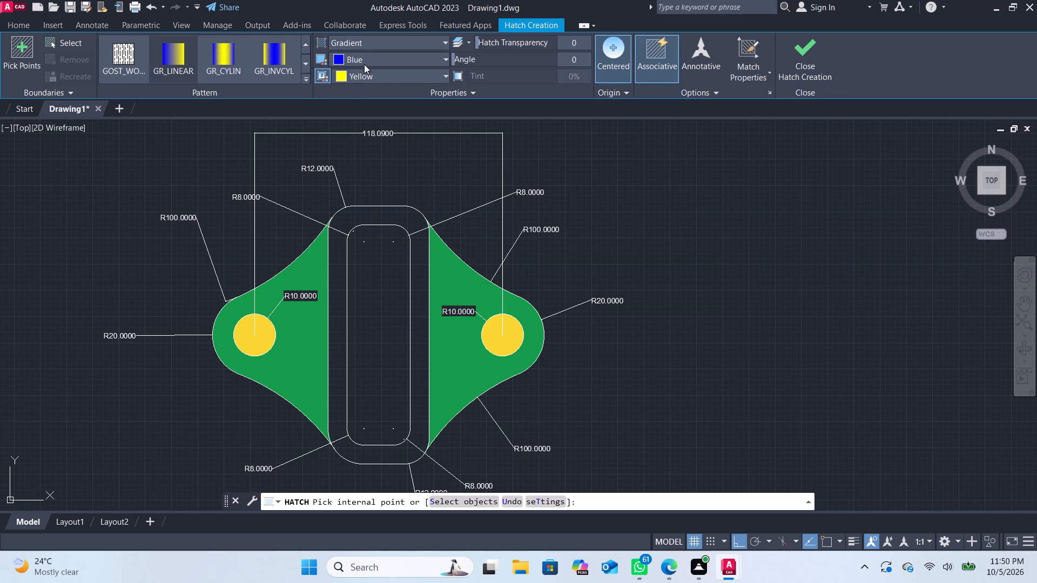
left_click(366, 60)
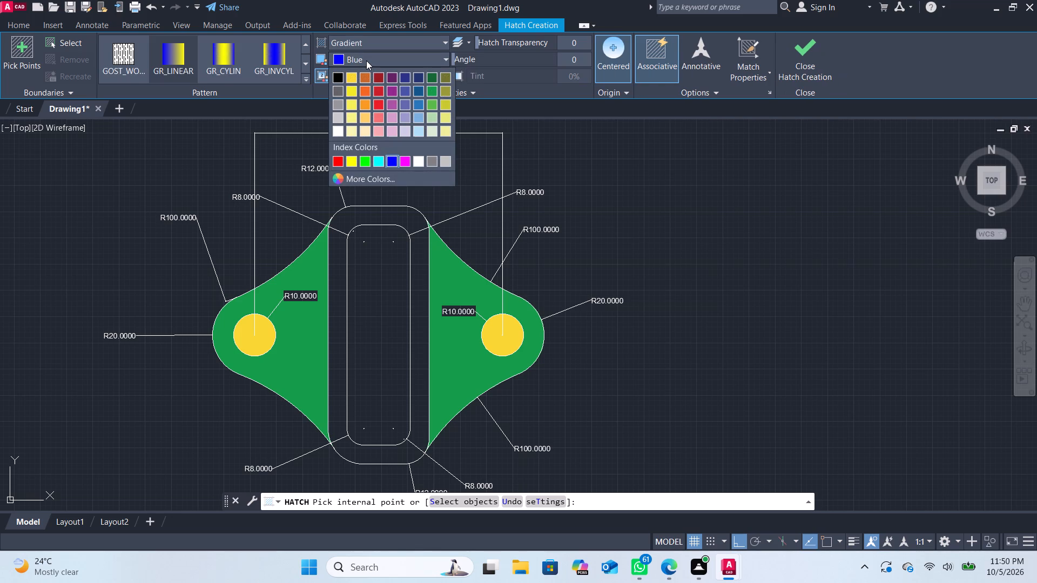
left_click(432, 79)
left_click(395, 70)
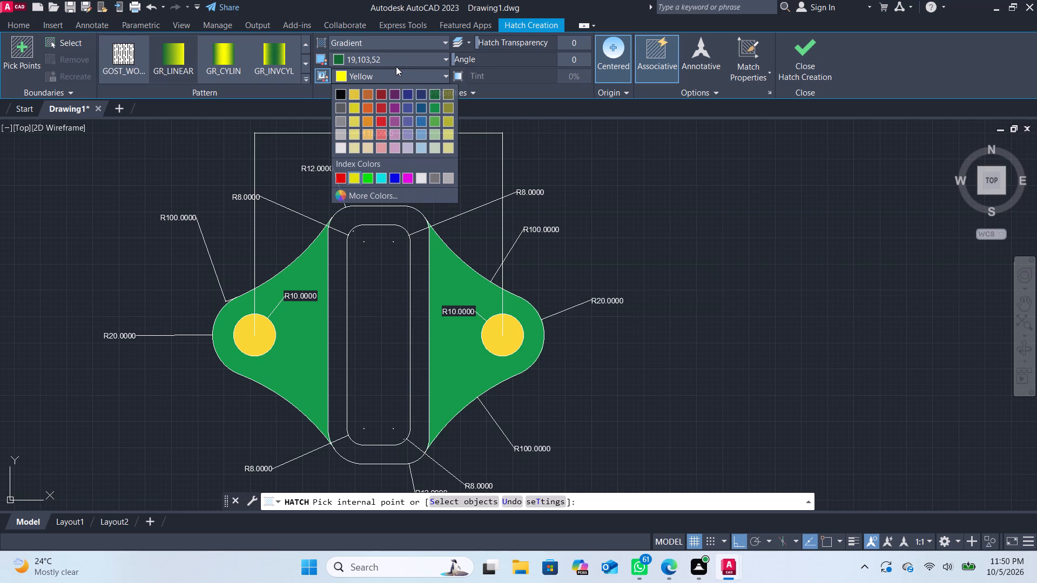
left_click(578, 152)
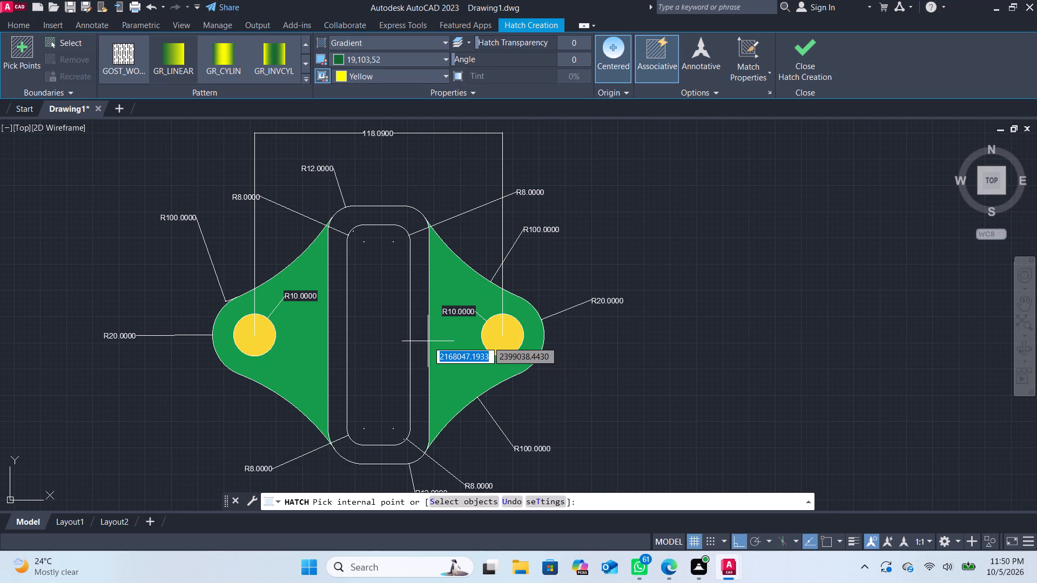
left_click(363, 323)
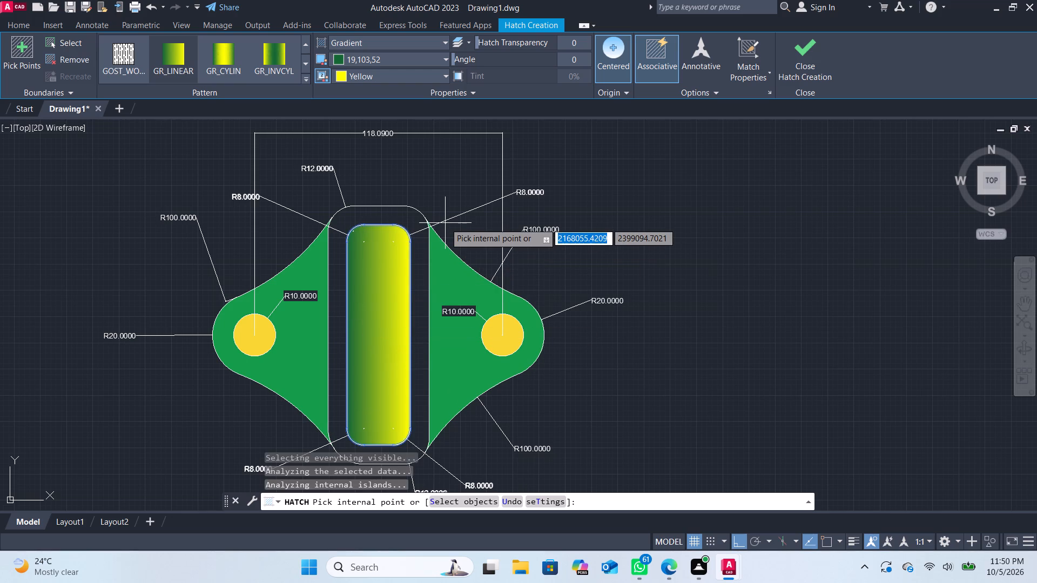
key("Return")
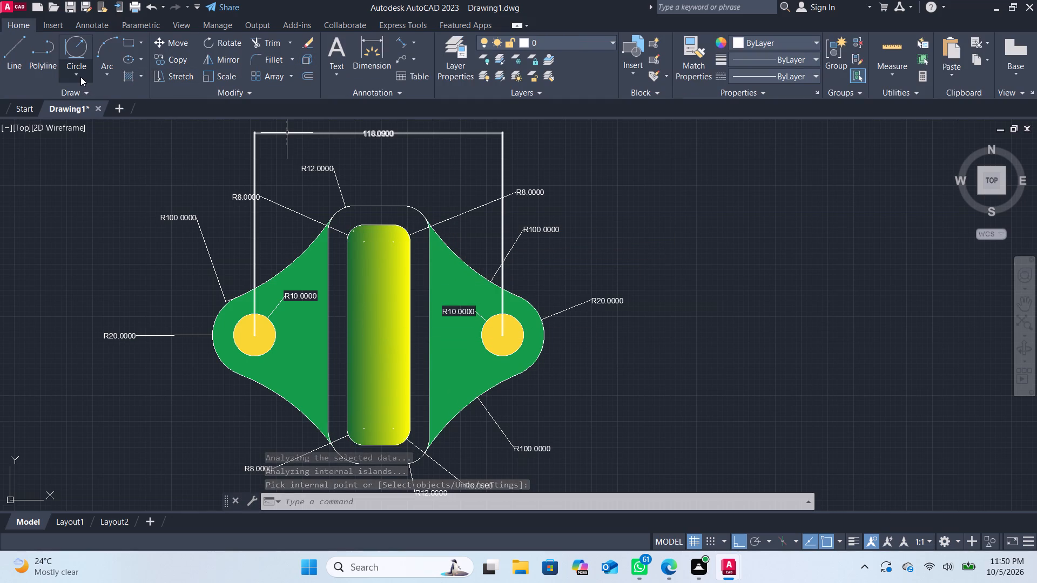
Fill the band between the outer and inner rounded rectangles with a solid hatch in the ByLayer colour.
left_click(140, 76)
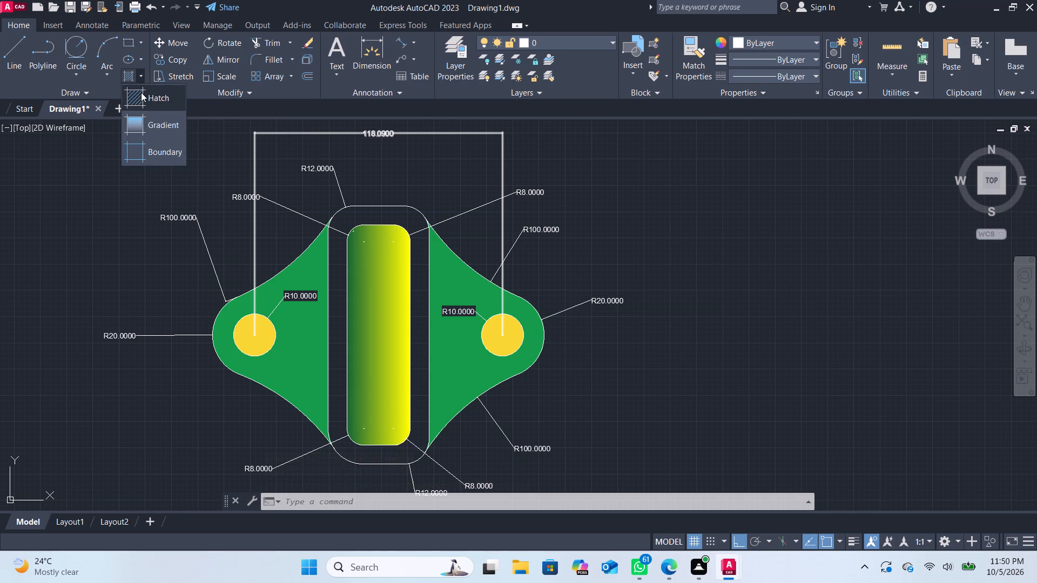
left_click(141, 92)
left_click(356, 58)
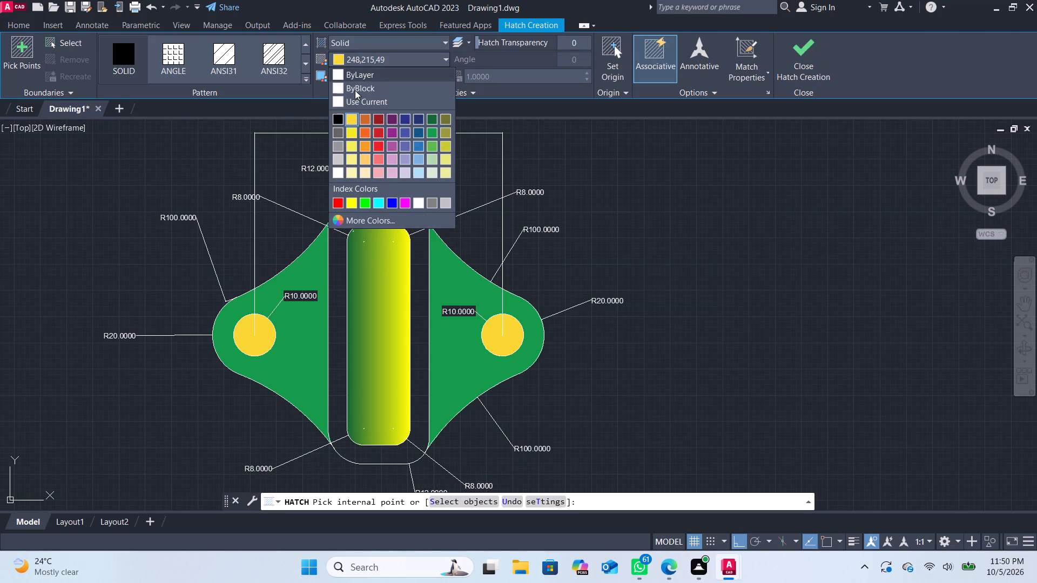
left_click(358, 77)
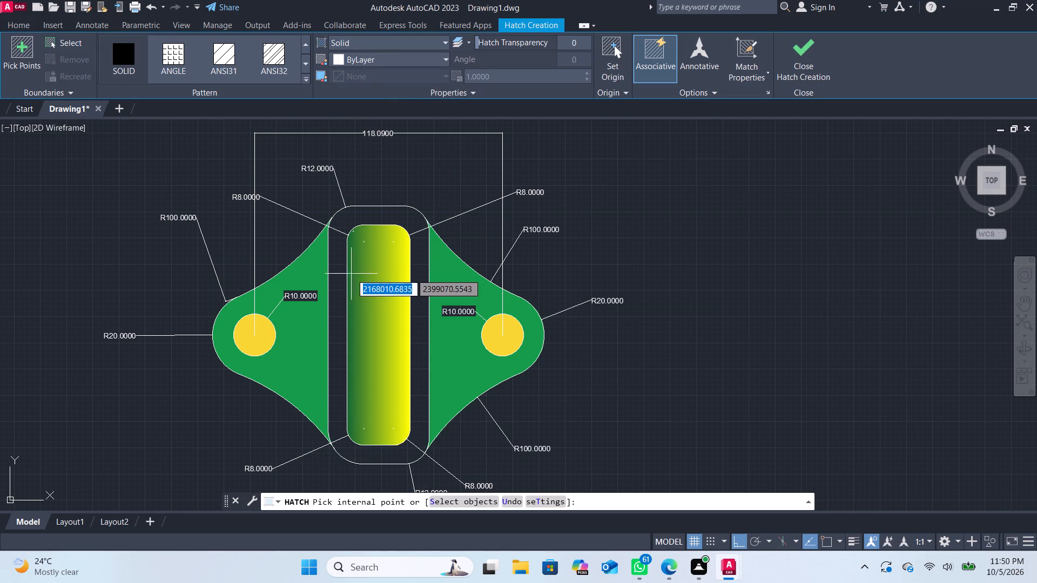
left_click(396, 215)
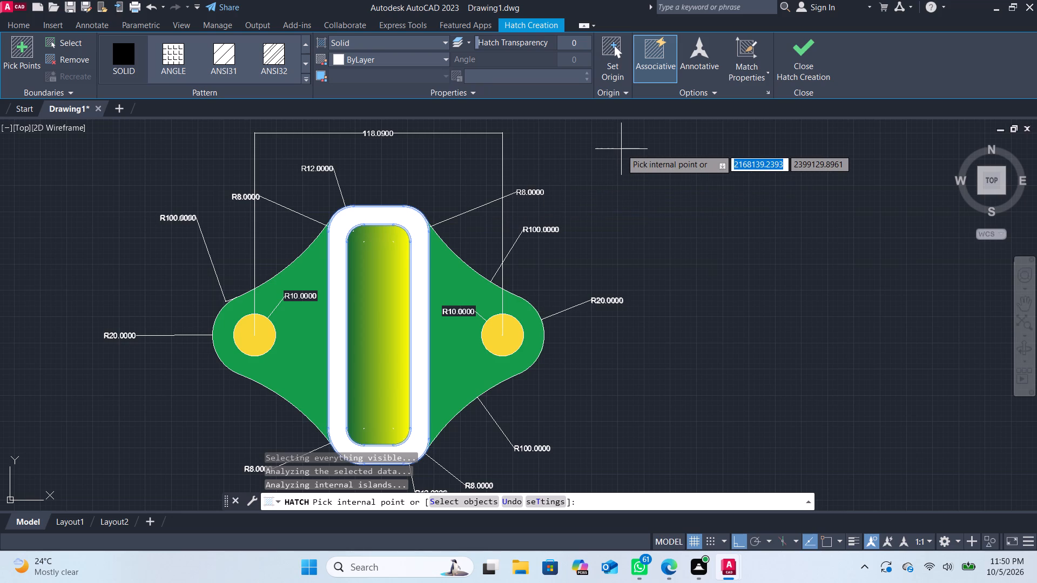
key("Return")
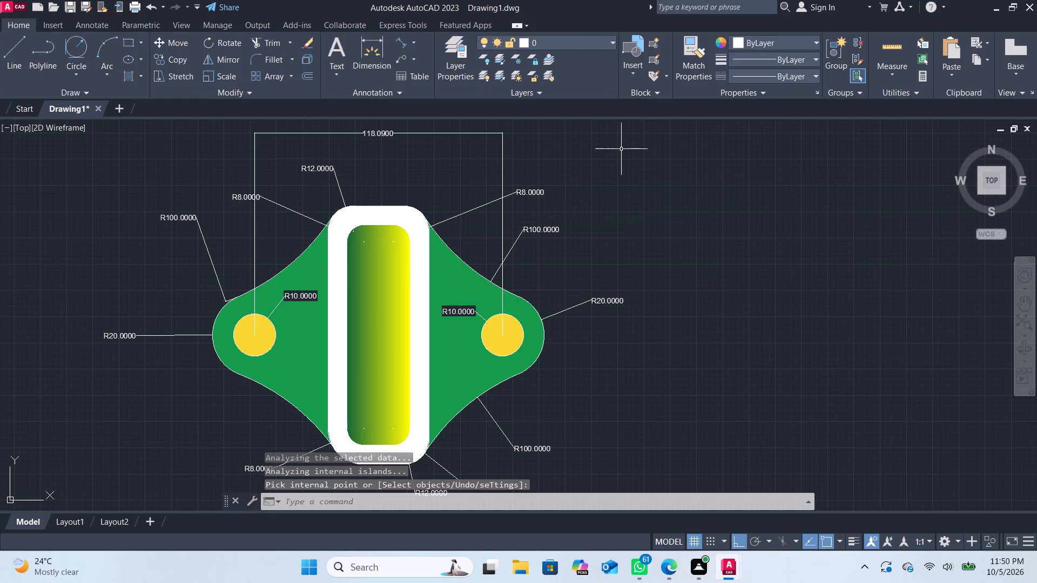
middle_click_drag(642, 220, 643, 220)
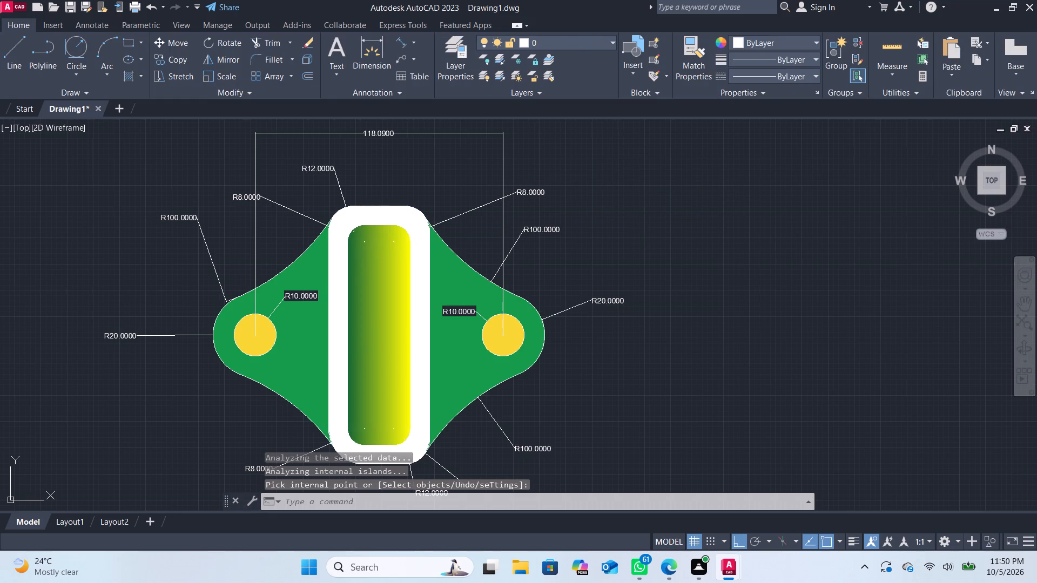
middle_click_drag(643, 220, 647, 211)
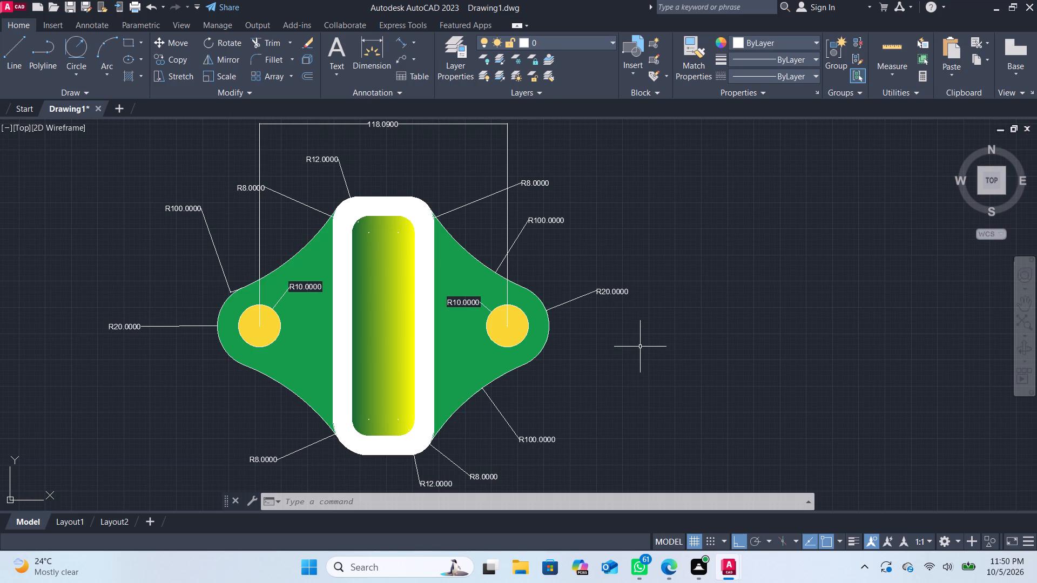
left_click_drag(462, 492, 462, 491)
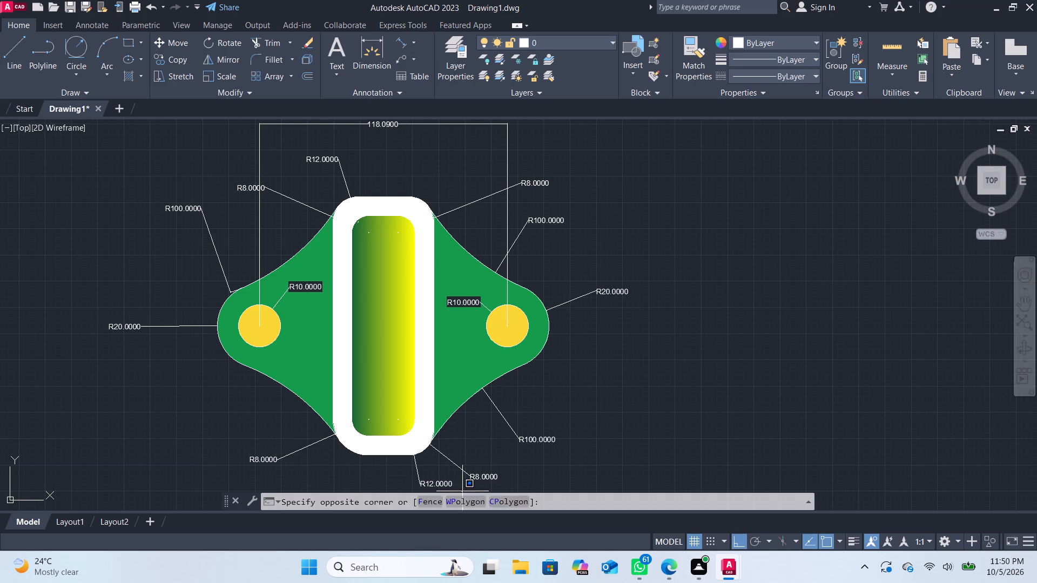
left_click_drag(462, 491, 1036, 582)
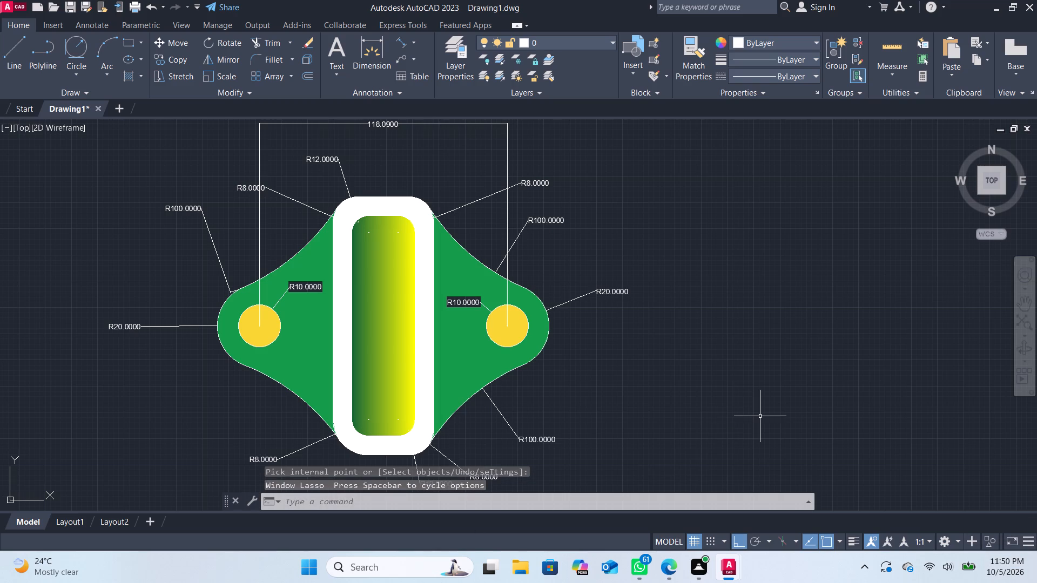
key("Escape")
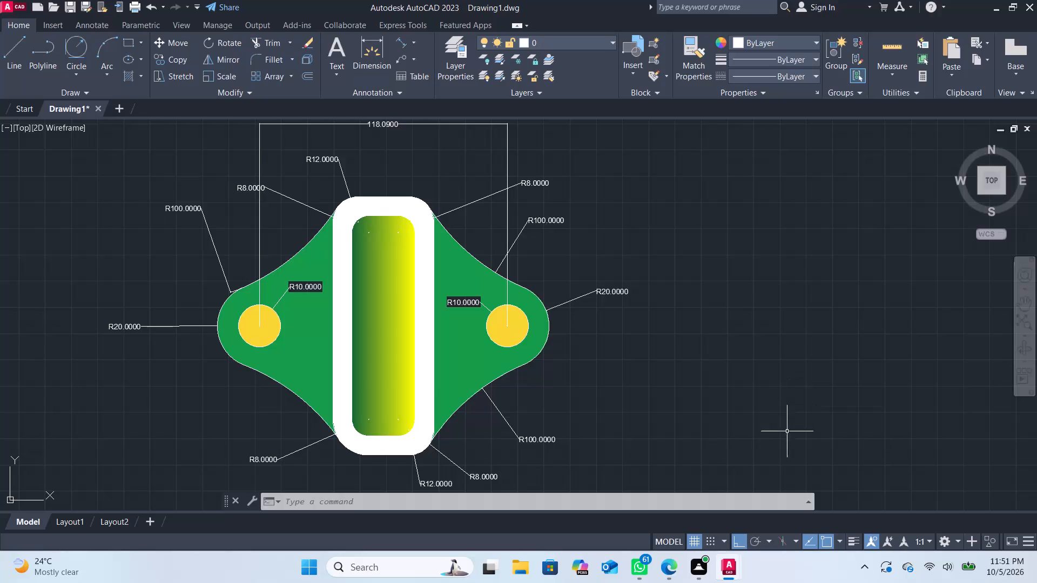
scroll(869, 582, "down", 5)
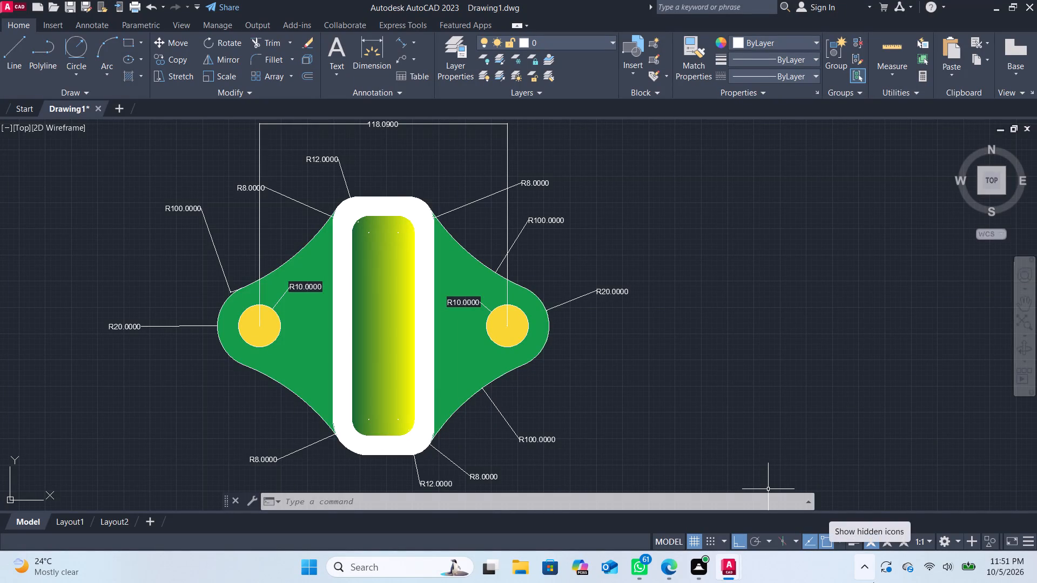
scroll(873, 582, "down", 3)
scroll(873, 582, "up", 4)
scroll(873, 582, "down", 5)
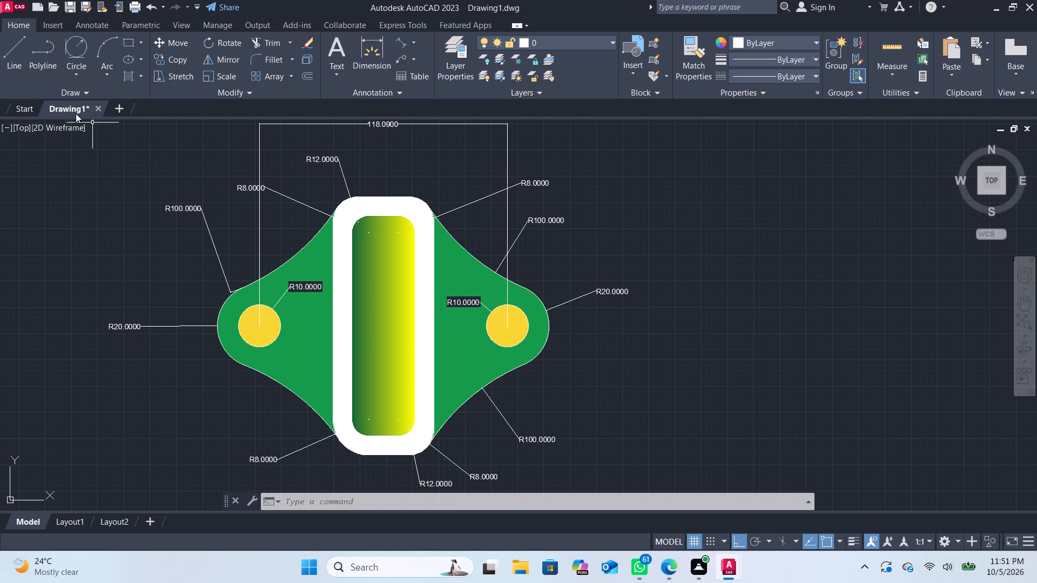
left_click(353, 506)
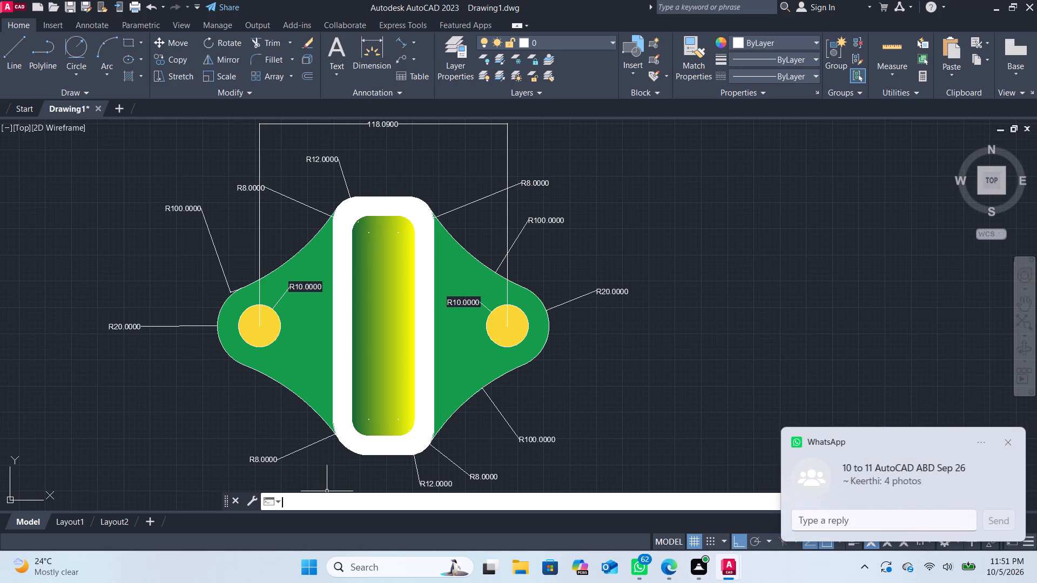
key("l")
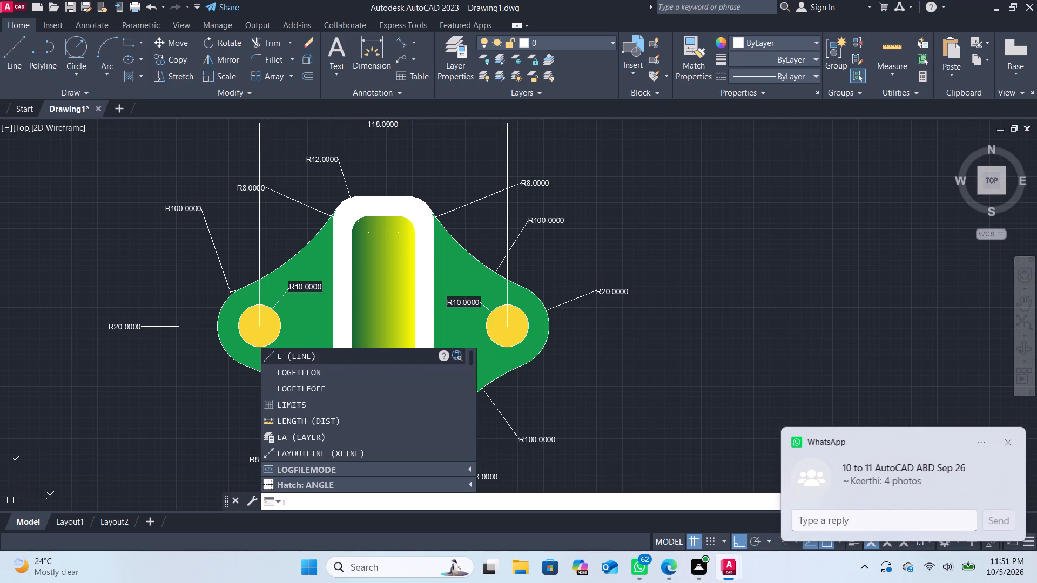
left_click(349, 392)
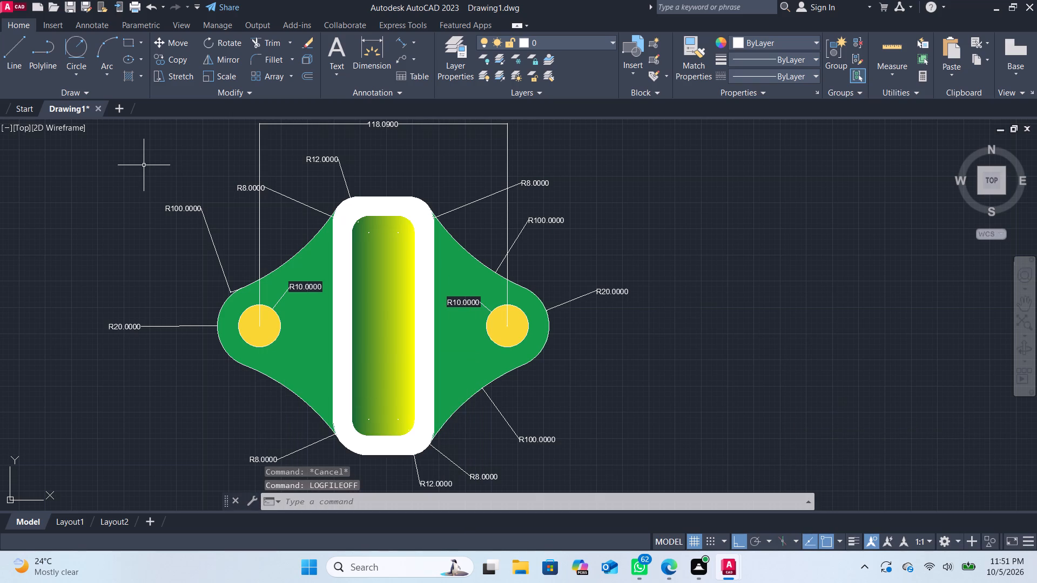
Save the drawing in the AUTOCAD DAIGRAMS folder under the file name daimond flange.
key("ctrl+s")
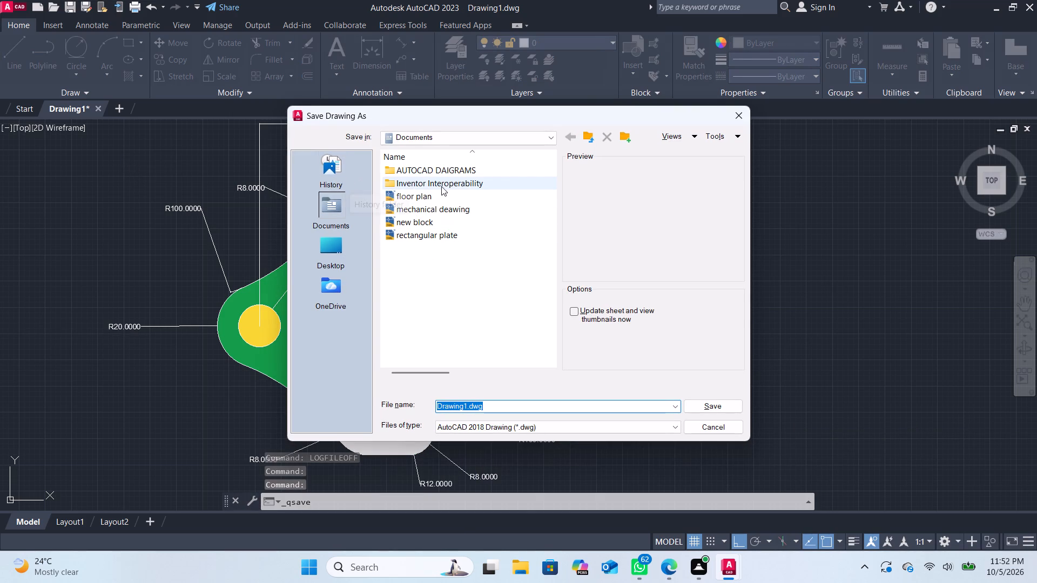
double_click(441, 168)
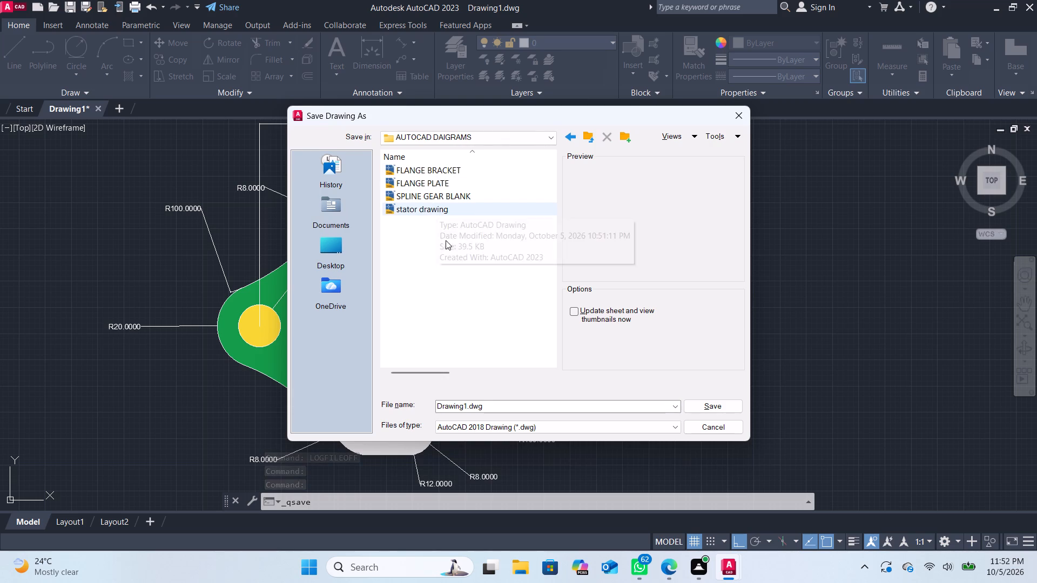
left_click(466, 405)
key("BackSpace")
key("BackSpace")
key("BackSpace")
key("BackSpace")
key("BackSpace")
key("BackSpace")
key("BackSpace")
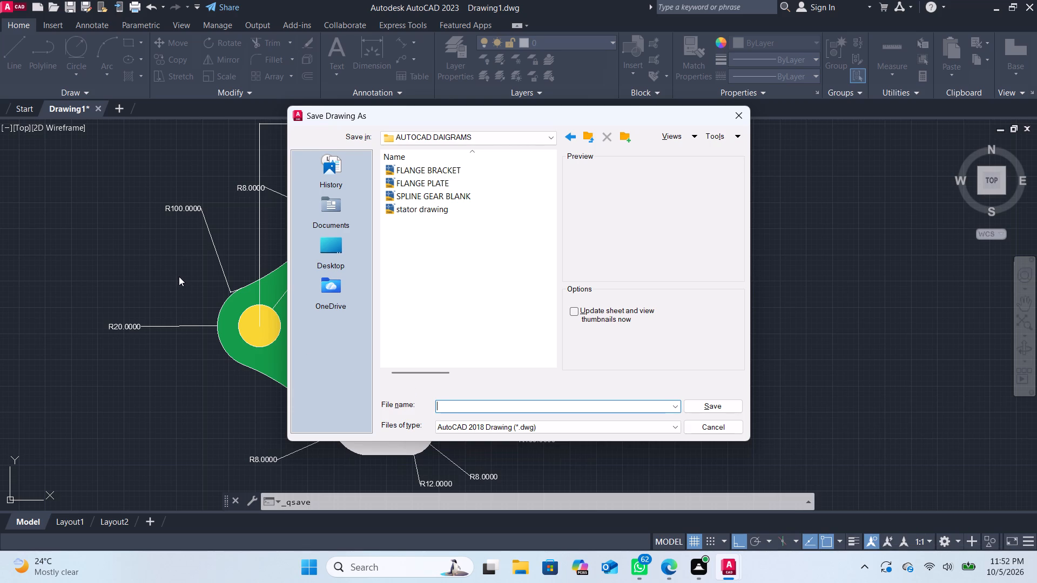
type("daimond")
key("space")
type("flange")
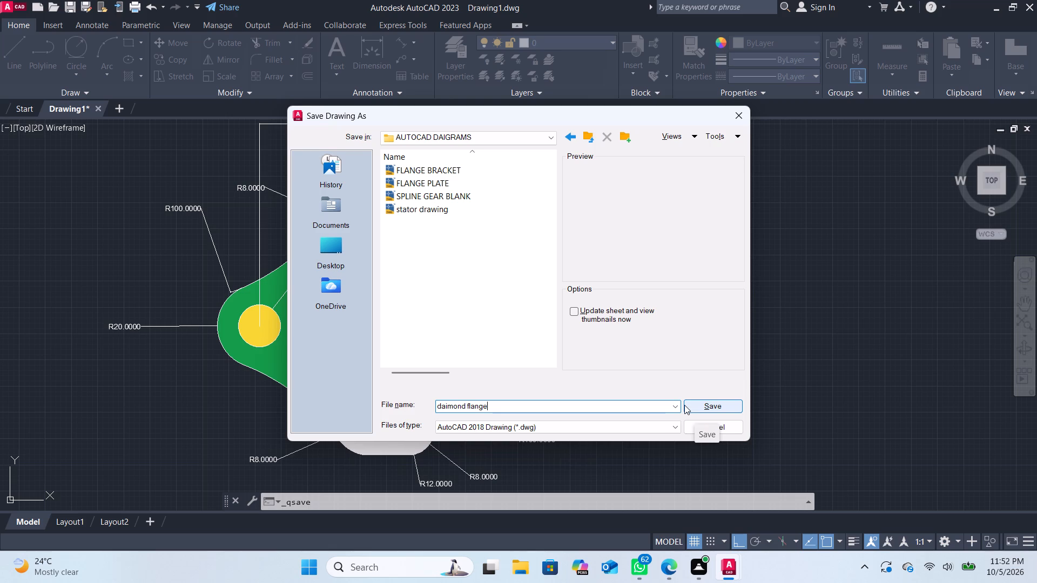
left_click(684, 405)
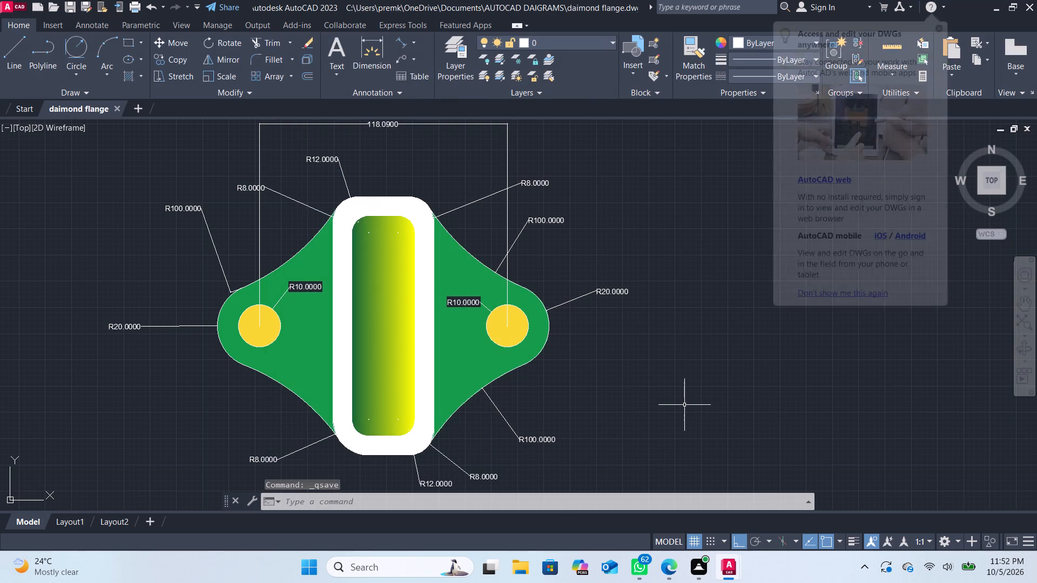